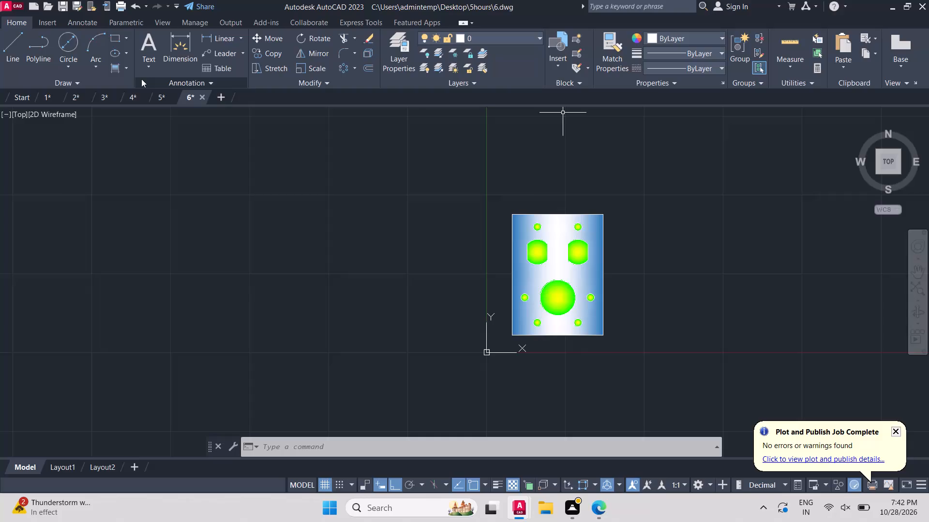
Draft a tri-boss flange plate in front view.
Create a new blank drawing.
{"action": "left_click", "coordinate": [224, 98]}
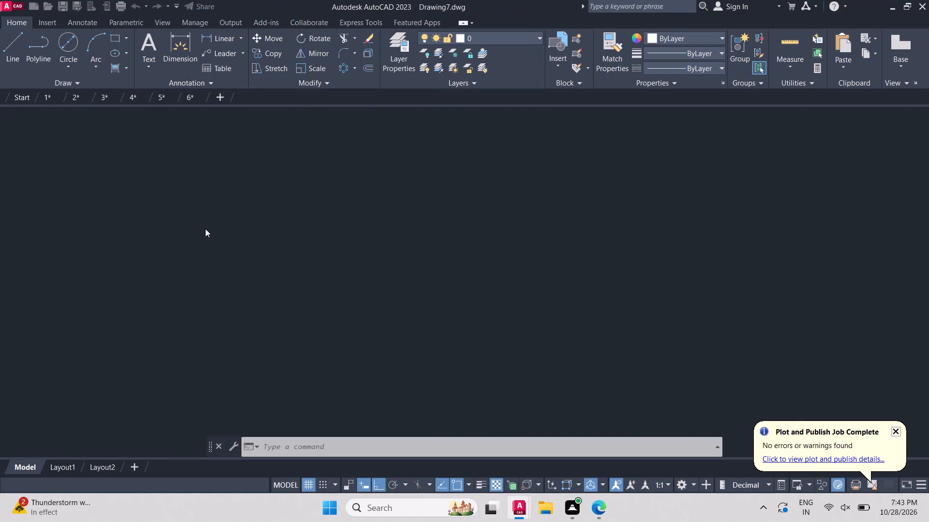
Turn on log file recording with the LOGFILEON command.
{"action": "left_click", "coordinate": [294, 451]}
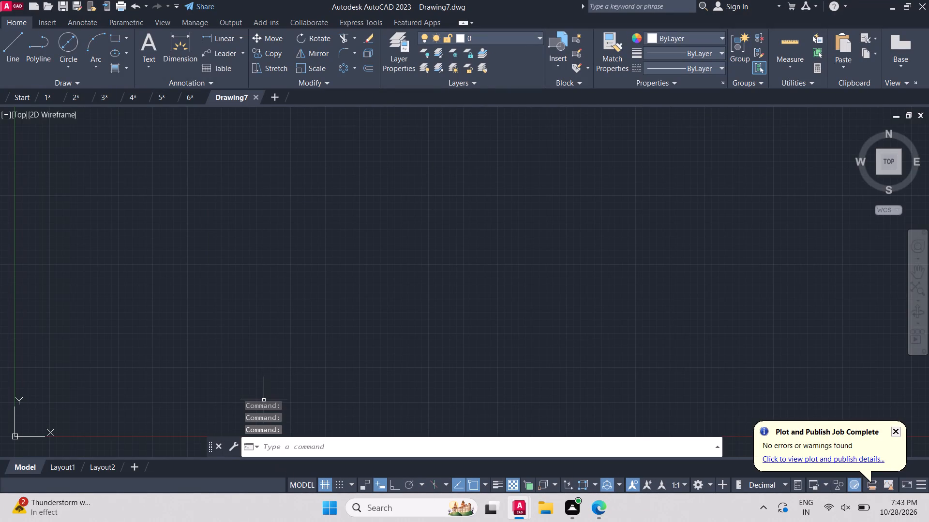
{"action": "type", "text": "log"}
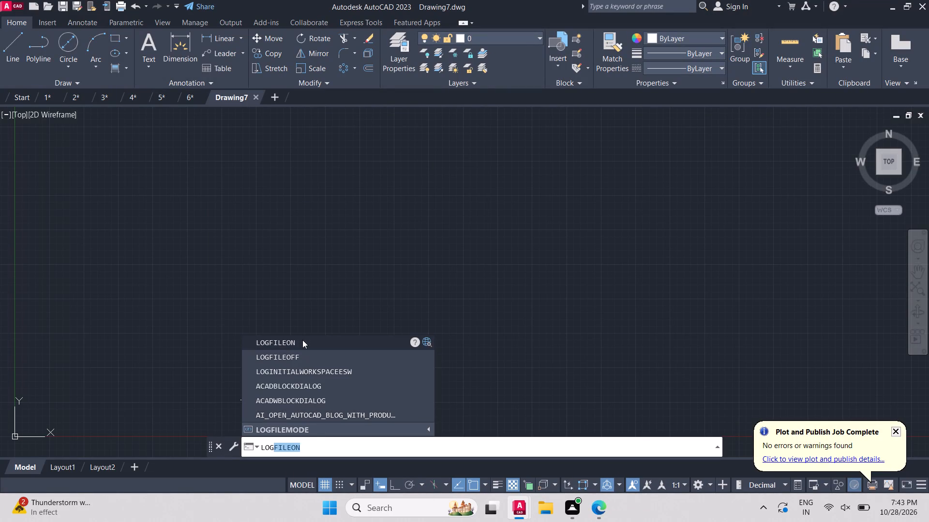
{"action": "left_click", "coordinate": [302, 340]}
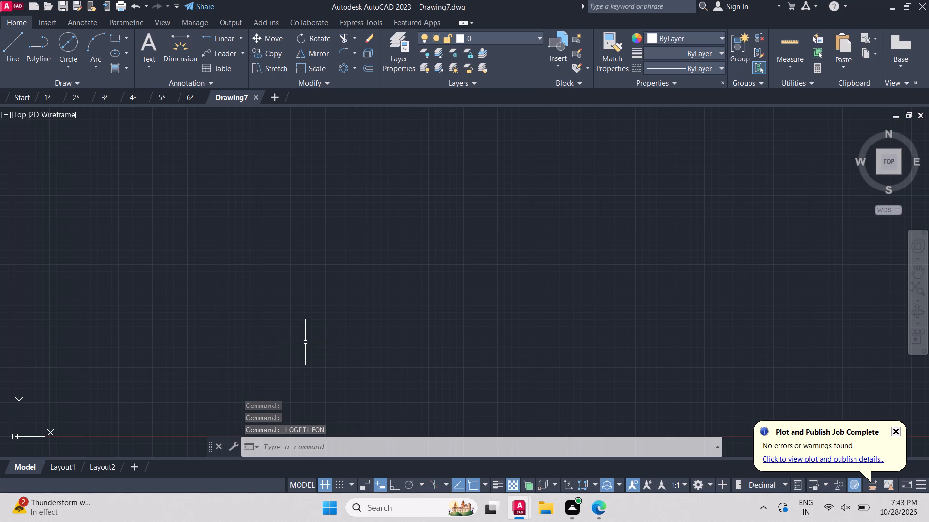
Draw a circle of diameter 60 in the empty drawing, above and to the right of the origin.
{"action": "left_click", "coordinate": [64, 65]}
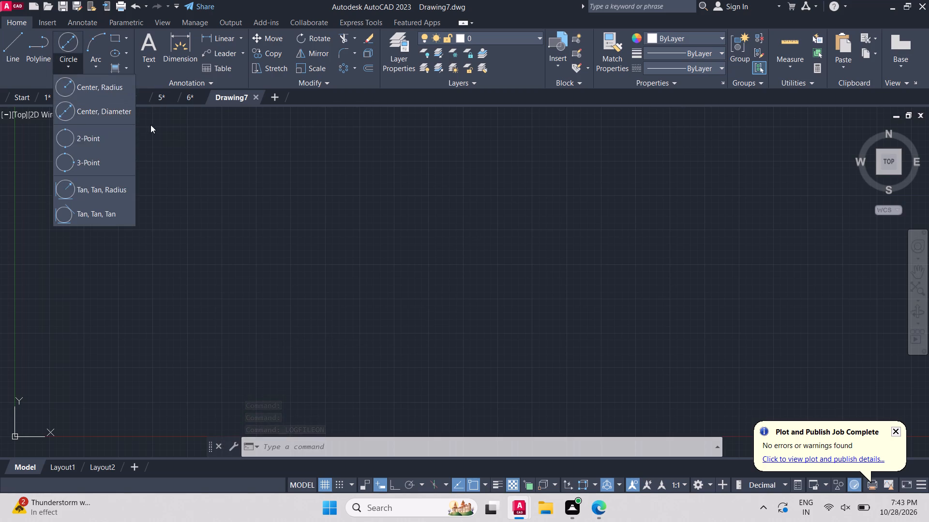
{"action": "left_click", "coordinate": [111, 109]}
{"action": "left_click", "coordinate": [333, 215]}
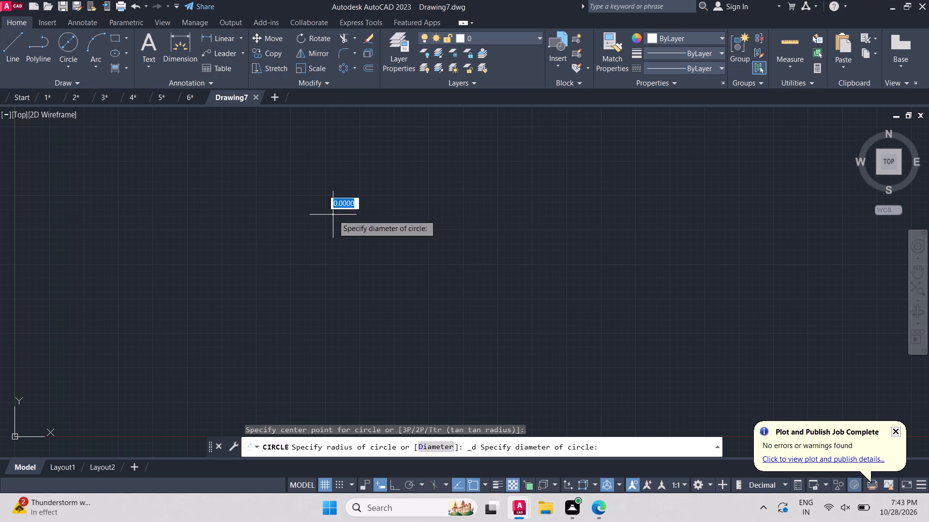
{"action": "type", "text": "60"}
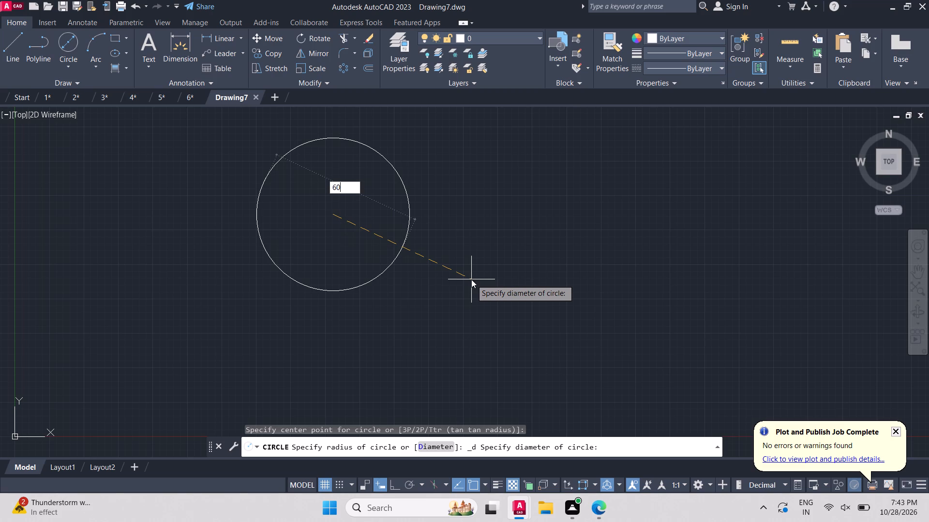
{"action": "key", "text": "Return"}
Draw a concentric circle of diameter 40 at the centre of the 60-diameter circle.
{"action": "scroll", "coordinate": [525, 298], "scroll_direction": "down", "scroll_amount": 2}
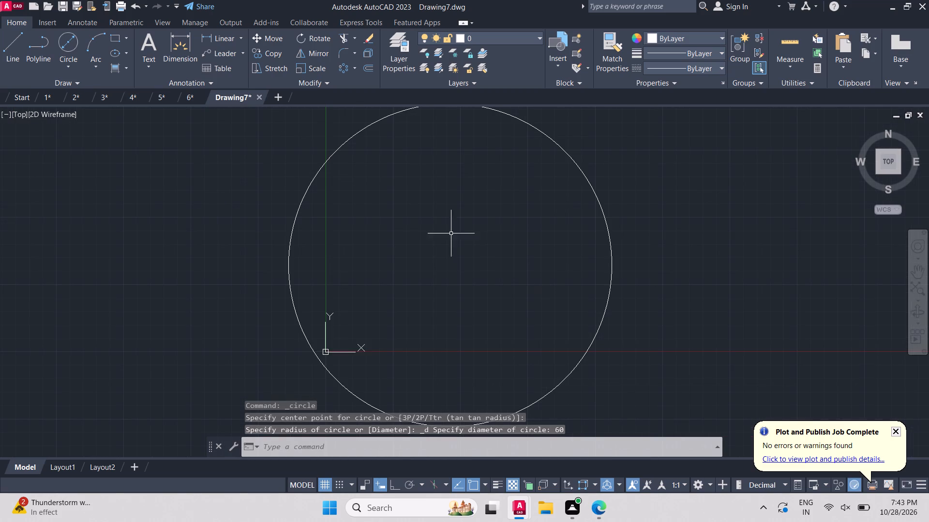
{"action": "scroll", "coordinate": [416, 195], "scroll_direction": "down", "scroll_amount": 1}
{"action": "scroll", "coordinate": [452, 270], "scroll_direction": "down", "scroll_amount": 1}
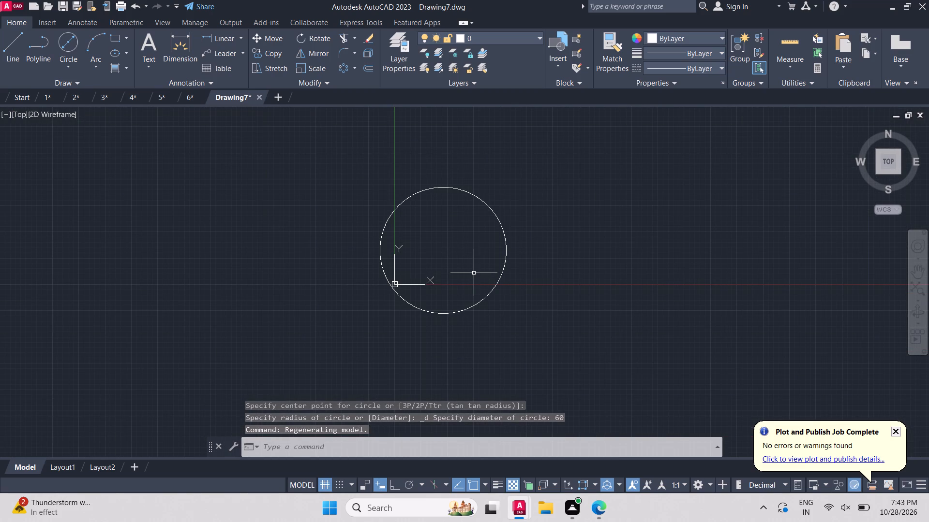
{"action": "left_click", "coordinate": [73, 67]}
{"action": "left_click", "coordinate": [93, 114]}
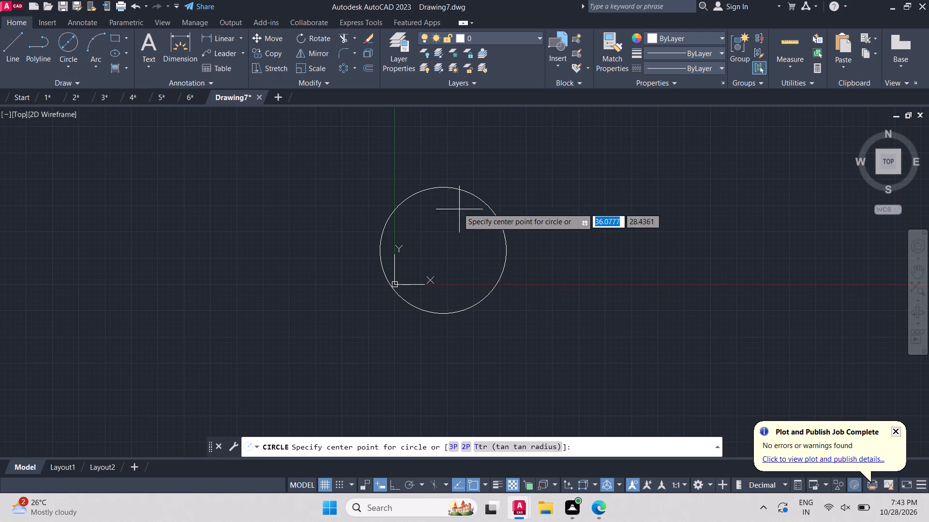
{"action": "left_click", "coordinate": [444, 250]}
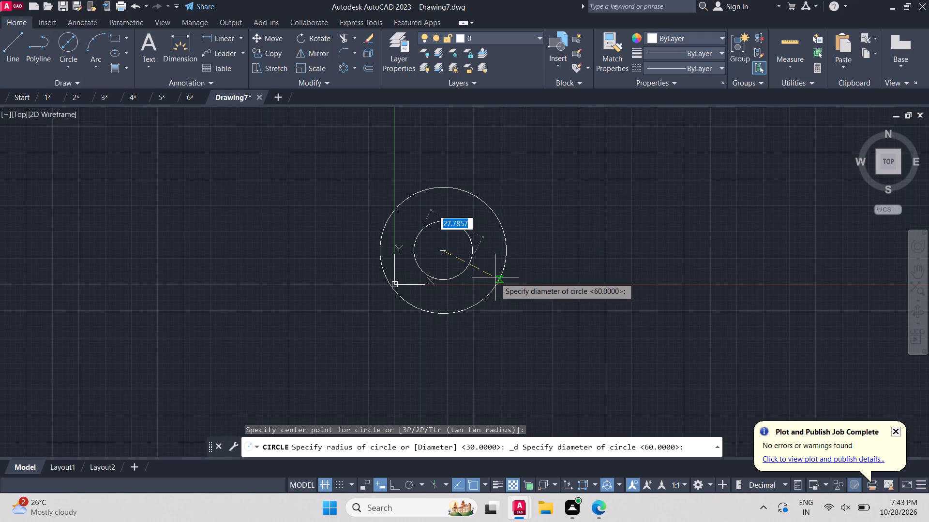
{"action": "type", "text": "40"}
{"action": "key", "text": "Return"}
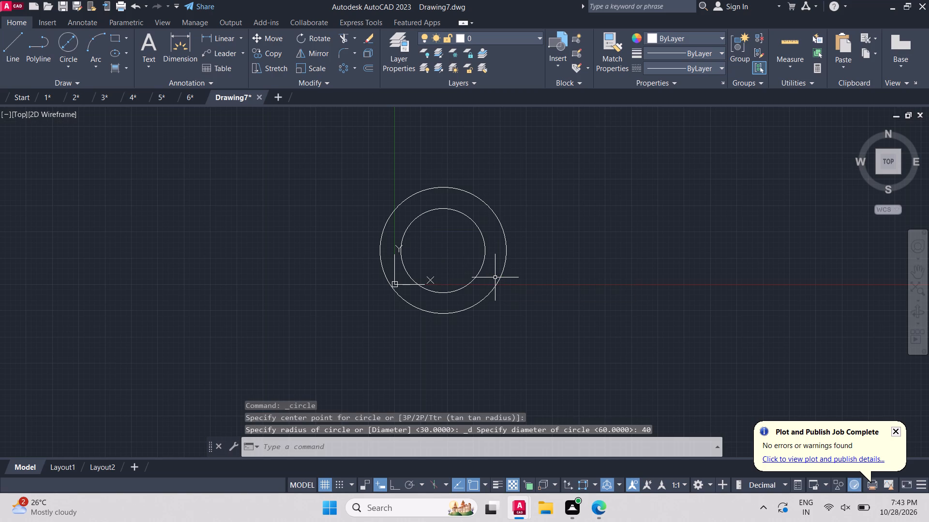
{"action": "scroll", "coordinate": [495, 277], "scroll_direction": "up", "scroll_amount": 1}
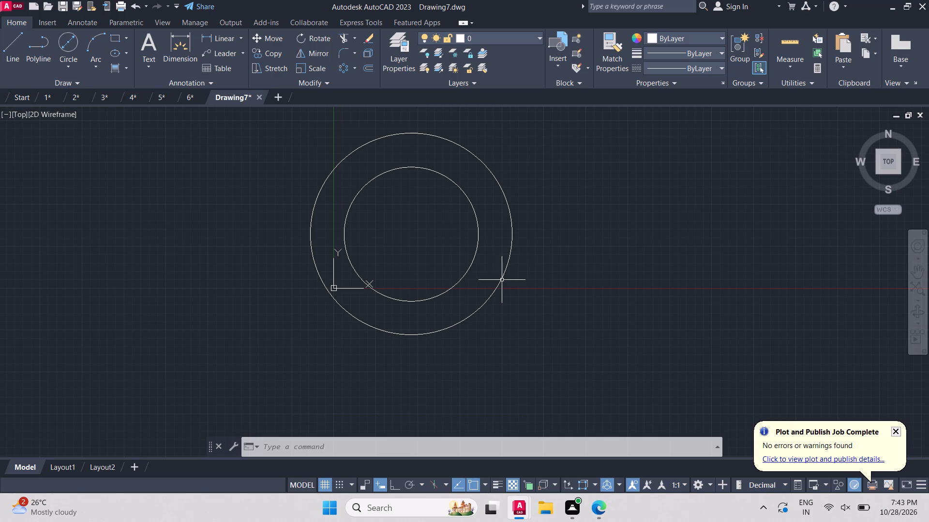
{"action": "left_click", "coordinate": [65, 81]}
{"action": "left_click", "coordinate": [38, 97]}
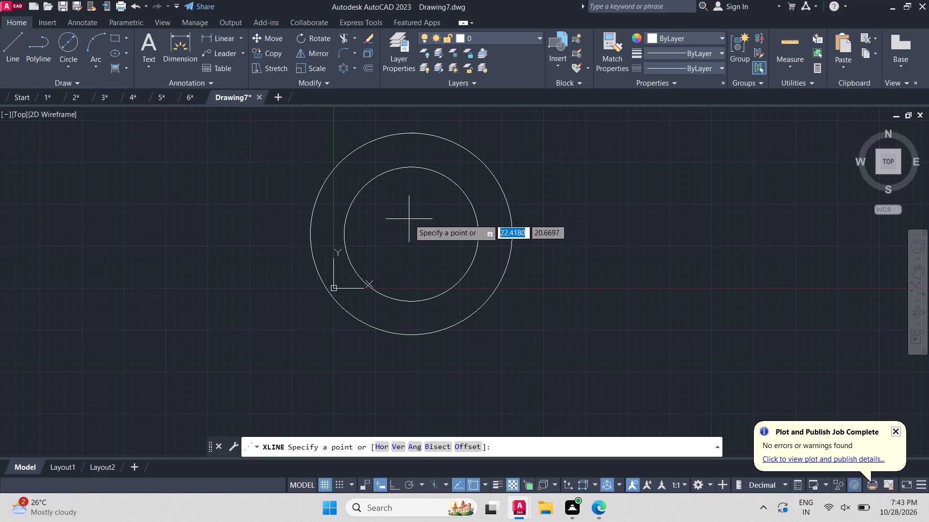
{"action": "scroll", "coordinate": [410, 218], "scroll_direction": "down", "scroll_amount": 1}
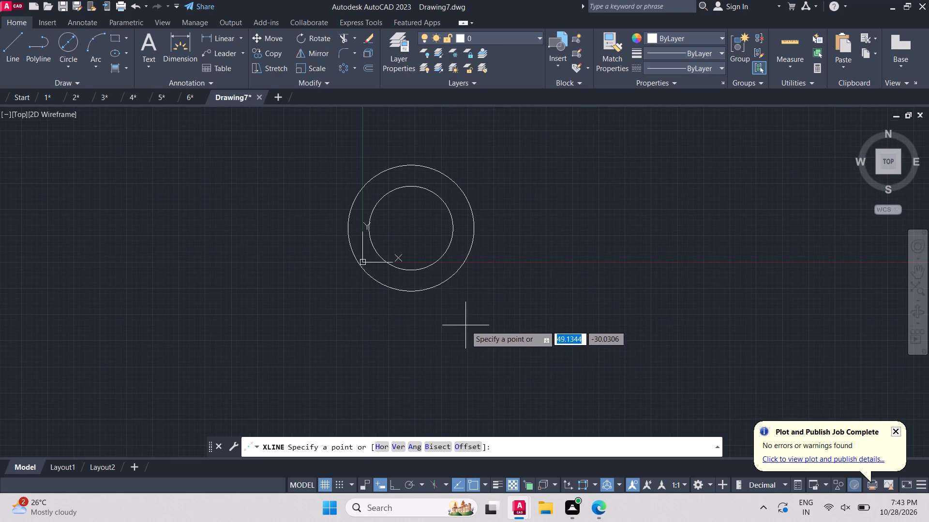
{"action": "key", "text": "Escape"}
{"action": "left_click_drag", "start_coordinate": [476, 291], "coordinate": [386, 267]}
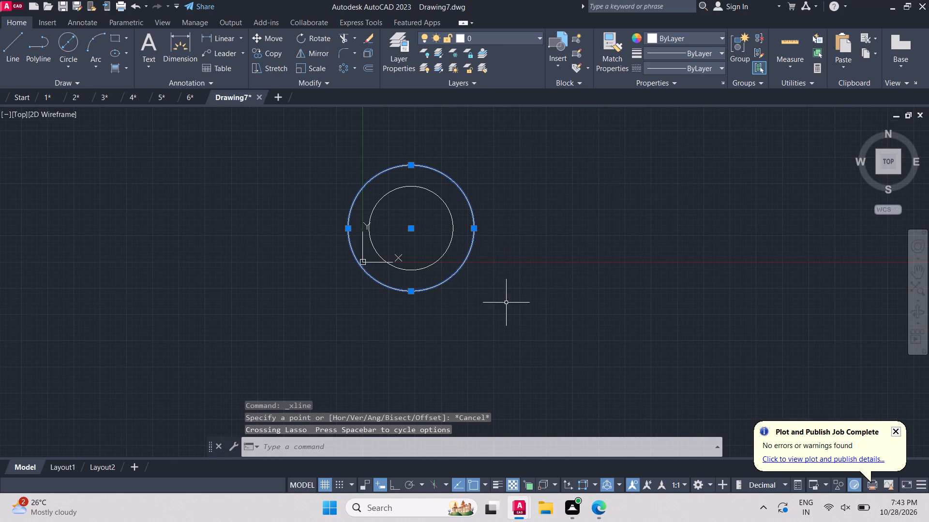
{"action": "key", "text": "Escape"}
Move both concentric circles together up and to the right, clear of the origin.
{"action": "left_click_drag", "start_coordinate": [504, 310], "coordinate": [495, 304]}
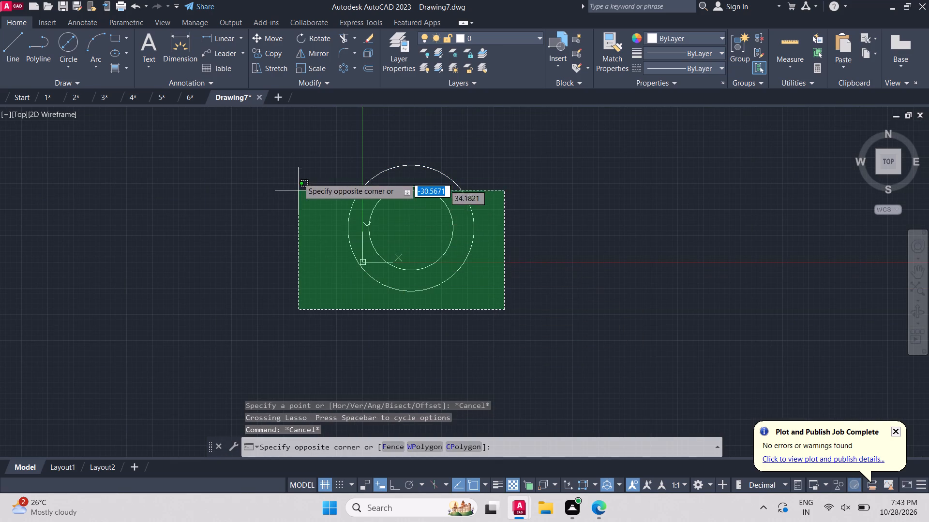
{"action": "left_click", "coordinate": [312, 141]}
{"action": "key", "text": "m"}
{"action": "key", "text": "o"}
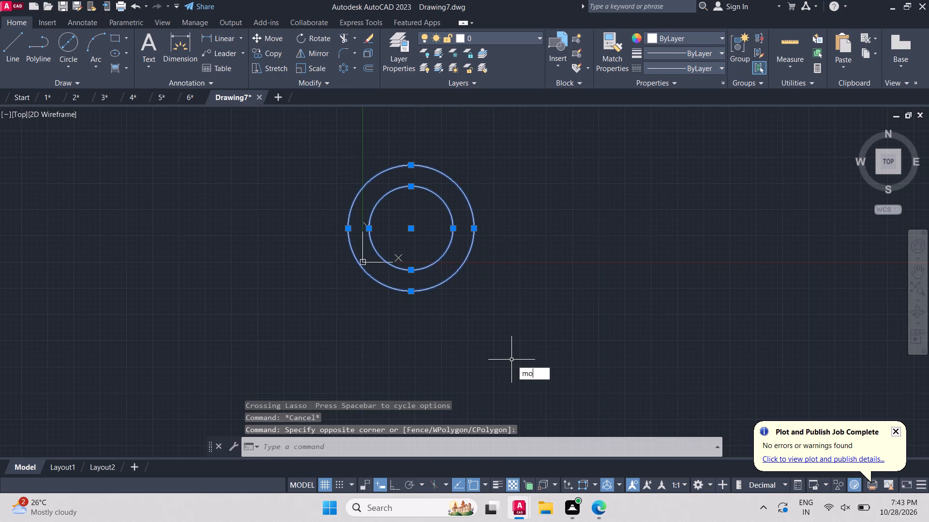
{"action": "key", "text": "v"}
{"action": "key", "text": "Return"}
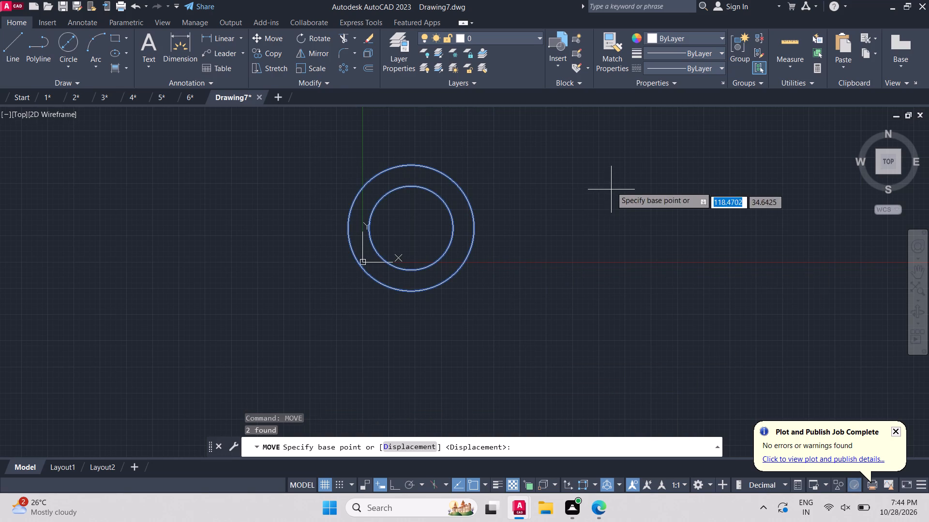
{"action": "left_click", "coordinate": [611, 187]}
{"action": "left_click", "coordinate": [767, 145]}
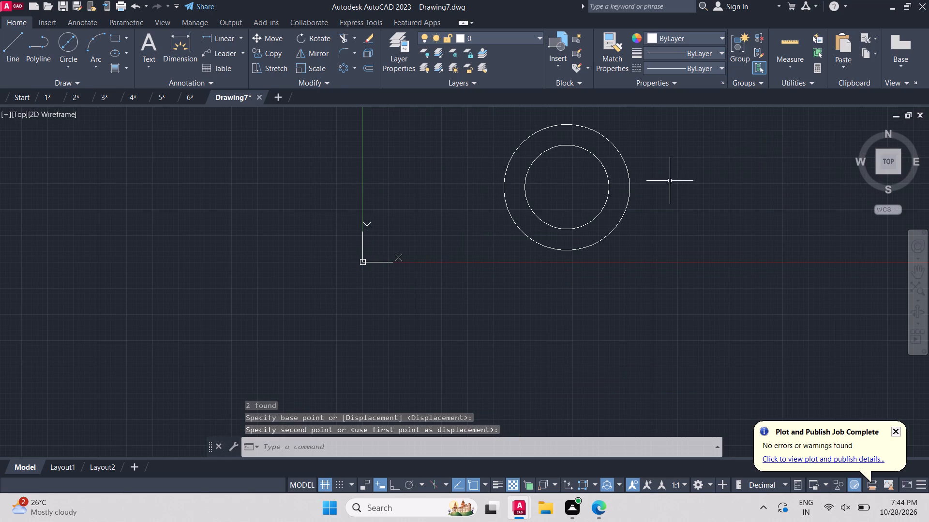
Move both circles again, further up and to the right from the origin.
{"action": "scroll", "coordinate": [655, 194], "scroll_direction": "up", "scroll_amount": 1}
{"action": "scroll", "coordinate": [655, 194], "scroll_direction": "down", "scroll_amount": 2}
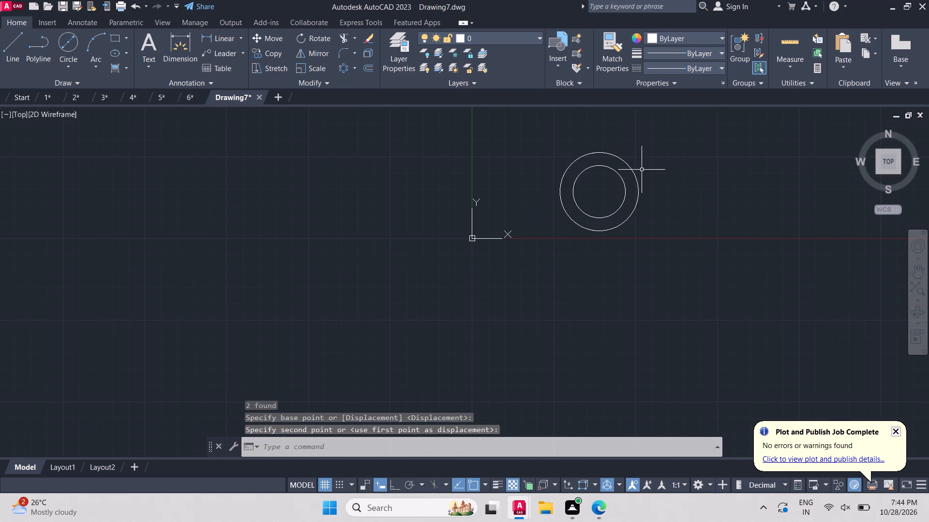
{"action": "scroll", "coordinate": [641, 167], "scroll_direction": "up", "scroll_amount": 3}
{"action": "scroll", "coordinate": [650, 304], "scroll_direction": "down", "scroll_amount": 3}
{"action": "left_click_drag", "start_coordinate": [668, 349], "coordinate": [634, 320]}
{"action": "left_click", "coordinate": [507, 197]}
{"action": "type", "text": "mov"}
{"action": "key", "text": "Return"}
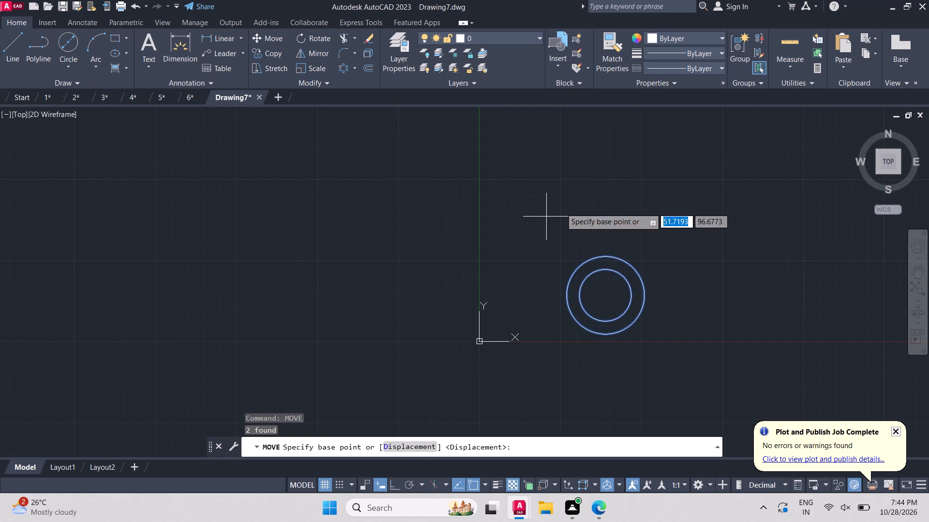
{"action": "left_click", "coordinate": [636, 164]}
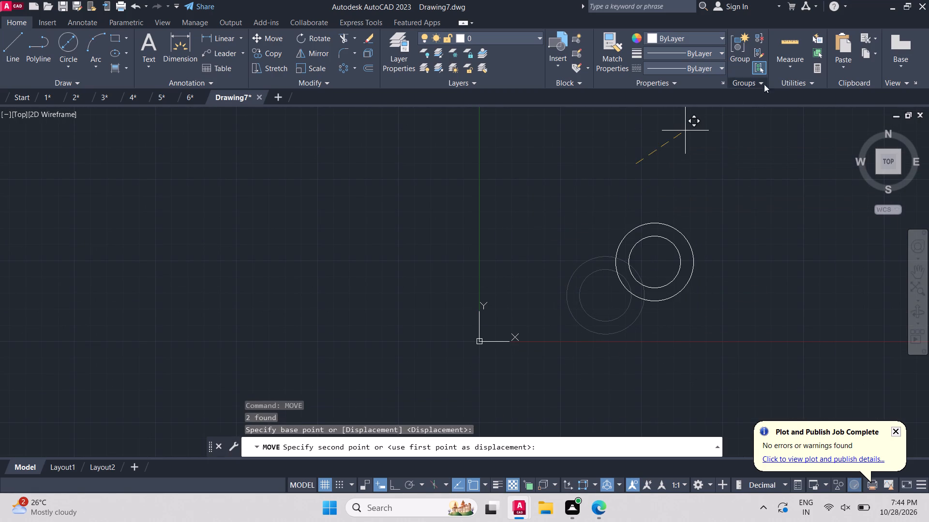
{"action": "left_click", "coordinate": [737, 107]}
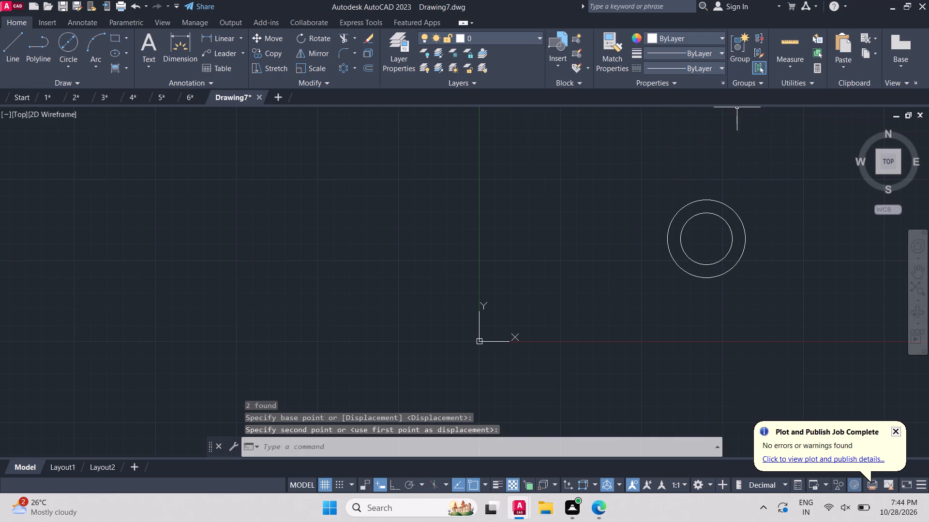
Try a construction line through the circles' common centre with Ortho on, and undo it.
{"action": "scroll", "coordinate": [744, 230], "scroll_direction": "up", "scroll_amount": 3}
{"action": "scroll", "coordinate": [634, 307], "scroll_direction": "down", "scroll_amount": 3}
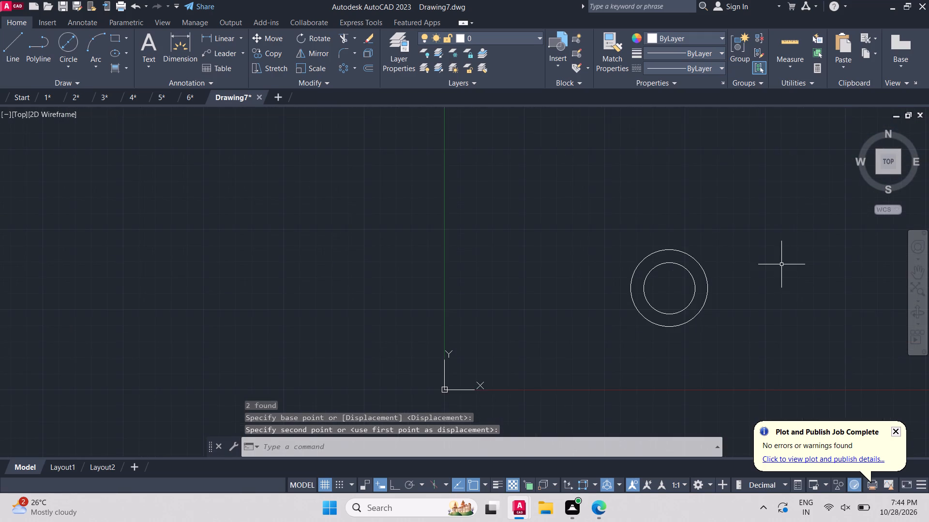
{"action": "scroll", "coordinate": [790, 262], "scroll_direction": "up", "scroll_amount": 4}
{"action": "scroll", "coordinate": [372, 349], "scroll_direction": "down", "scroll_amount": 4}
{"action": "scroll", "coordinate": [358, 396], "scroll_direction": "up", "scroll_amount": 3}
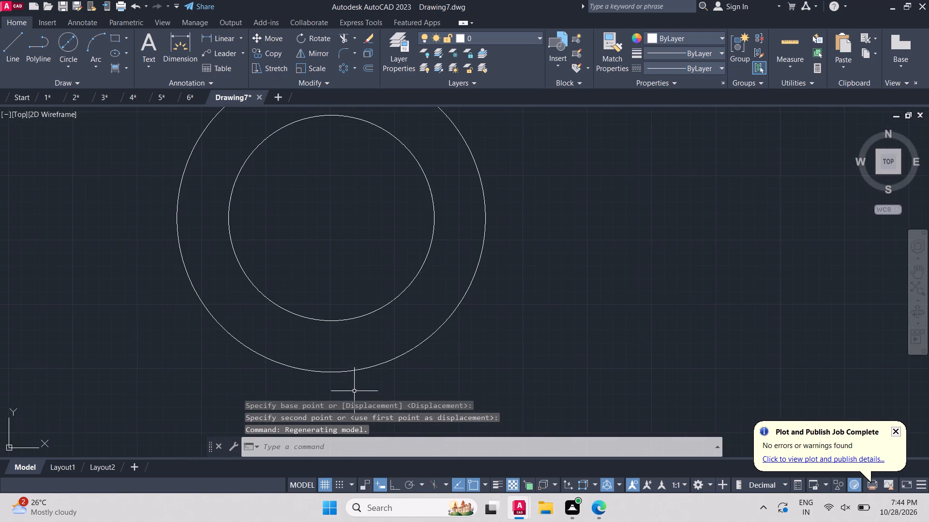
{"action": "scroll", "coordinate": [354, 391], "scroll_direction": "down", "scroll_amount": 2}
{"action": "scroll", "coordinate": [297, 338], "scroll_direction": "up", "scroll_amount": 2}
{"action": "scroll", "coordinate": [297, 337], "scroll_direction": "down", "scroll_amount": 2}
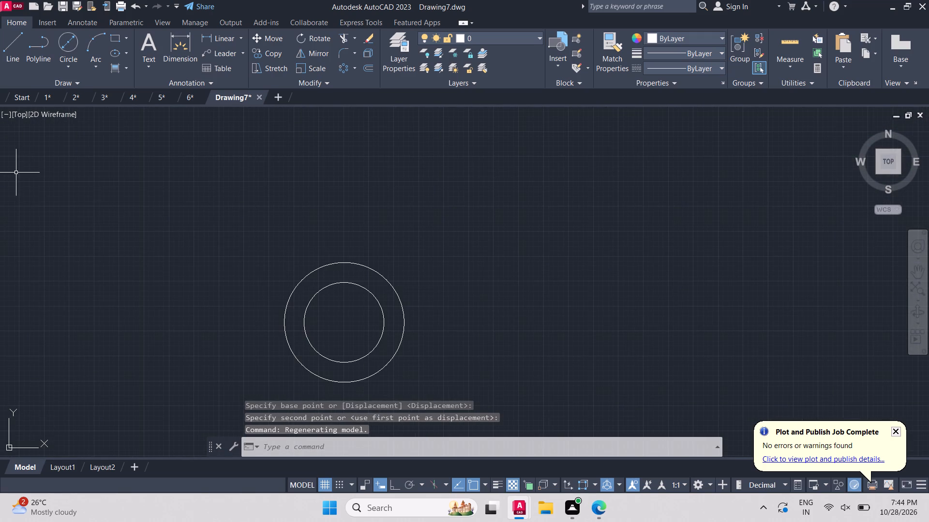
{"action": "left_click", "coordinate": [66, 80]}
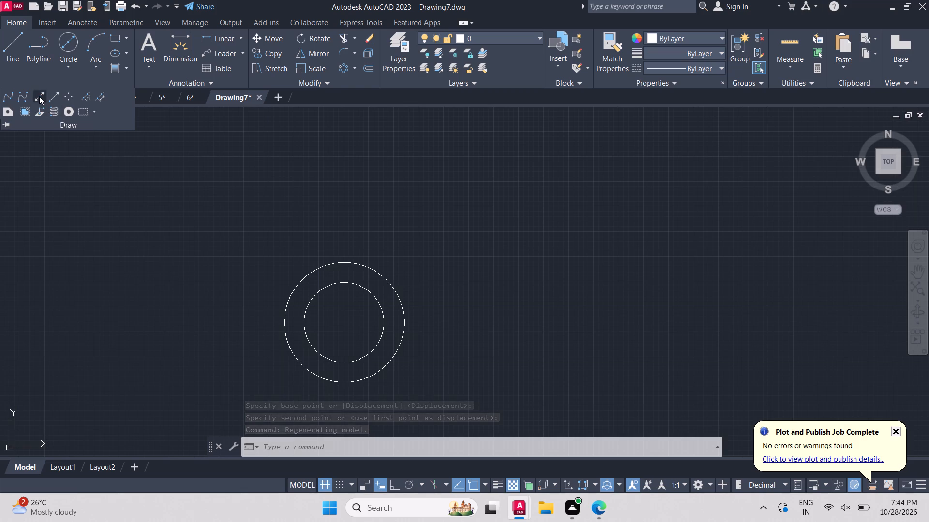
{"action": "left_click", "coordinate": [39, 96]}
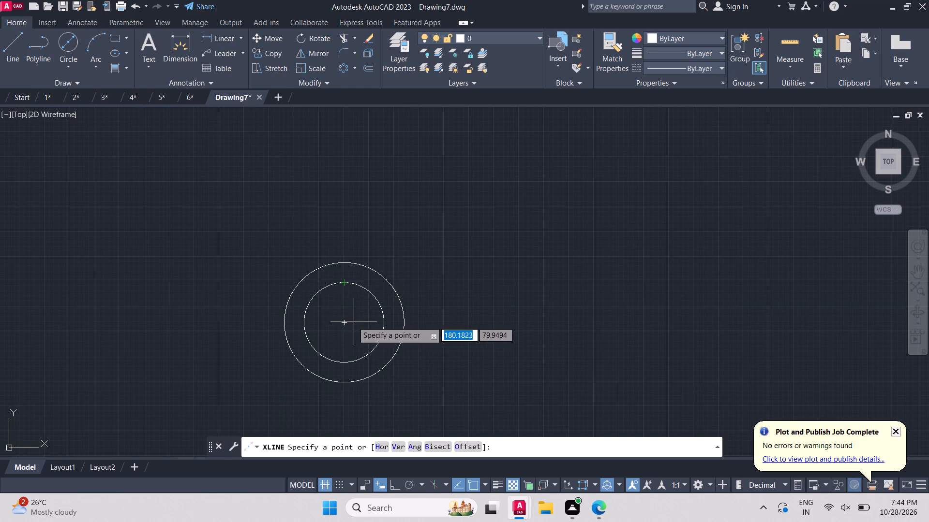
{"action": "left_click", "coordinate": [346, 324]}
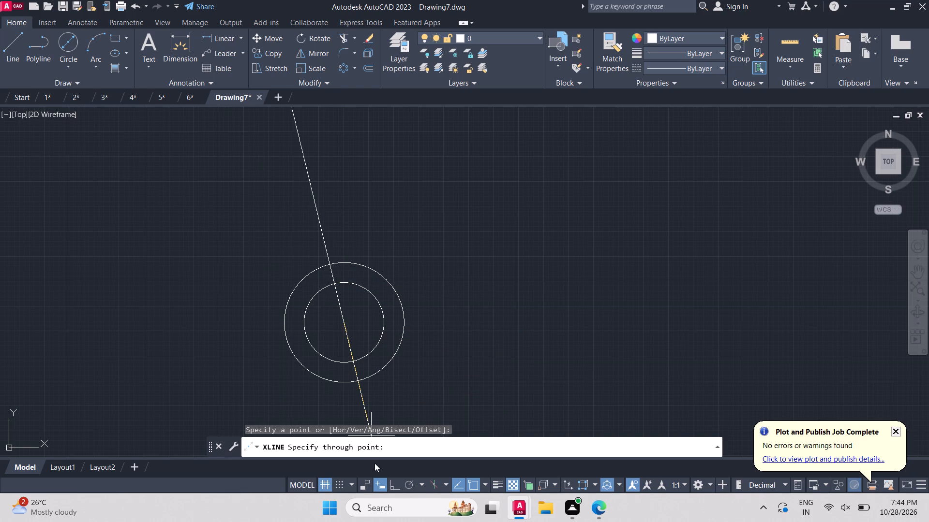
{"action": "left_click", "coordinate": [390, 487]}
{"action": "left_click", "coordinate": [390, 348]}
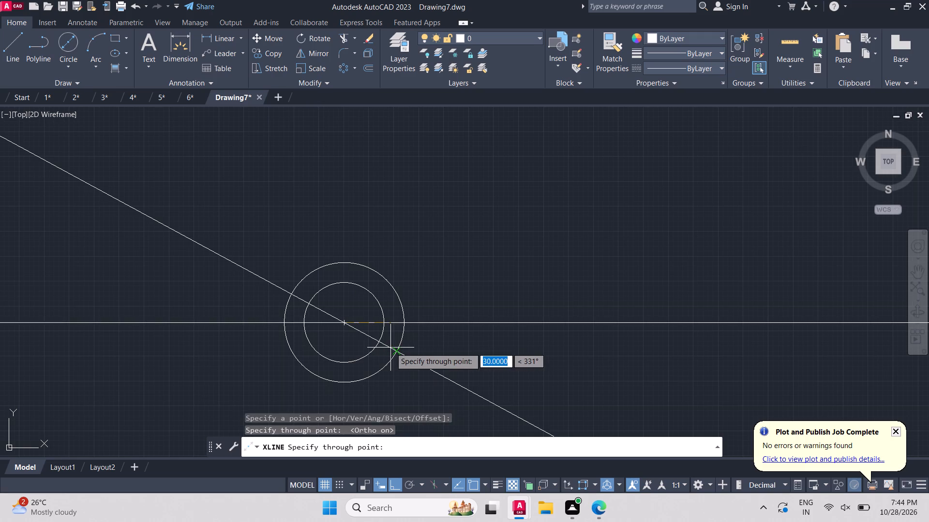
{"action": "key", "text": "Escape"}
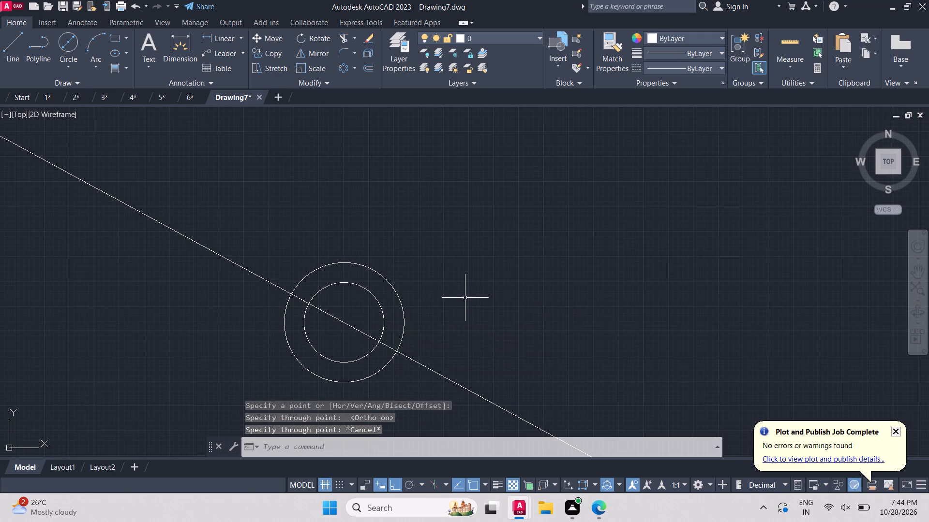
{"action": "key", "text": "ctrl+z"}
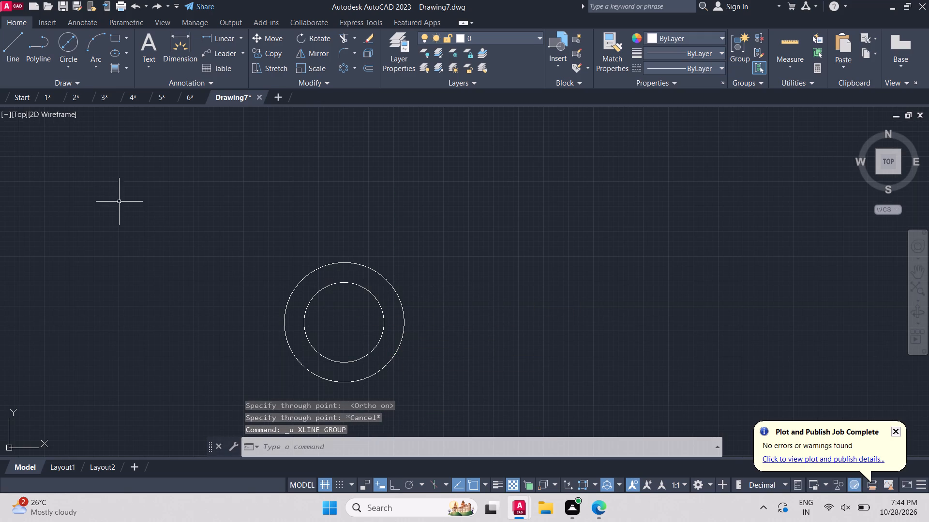
Draw a horizontal and a vertical construction line through the circles' common centre with Ortho on.
{"action": "left_click", "coordinate": [71, 85]}
{"action": "left_click", "coordinate": [39, 101]}
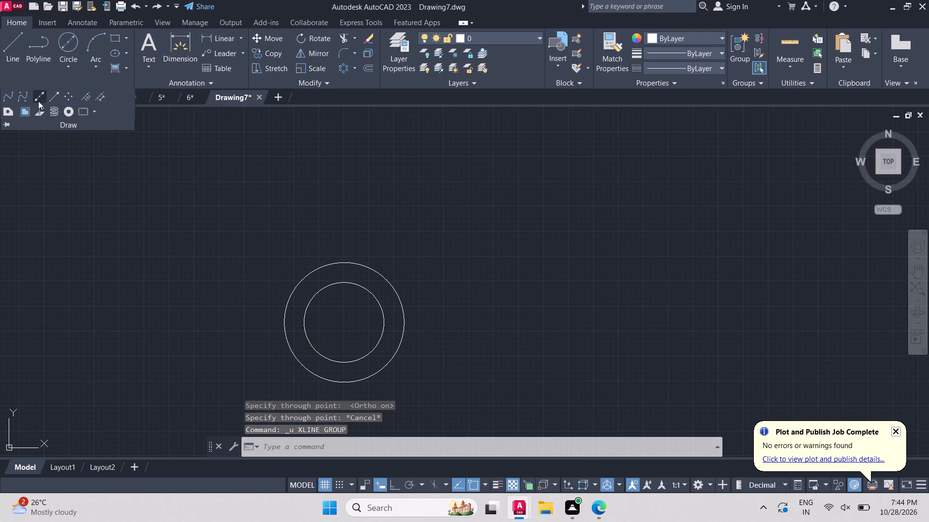
{"action": "left_click", "coordinate": [394, 483]}
{"action": "left_click", "coordinate": [345, 326]}
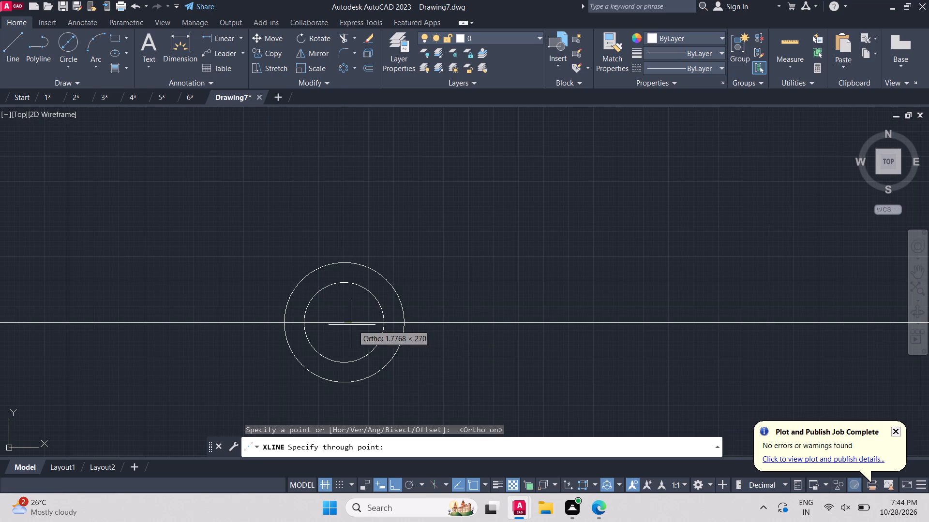
{"action": "left_click", "coordinate": [443, 317]}
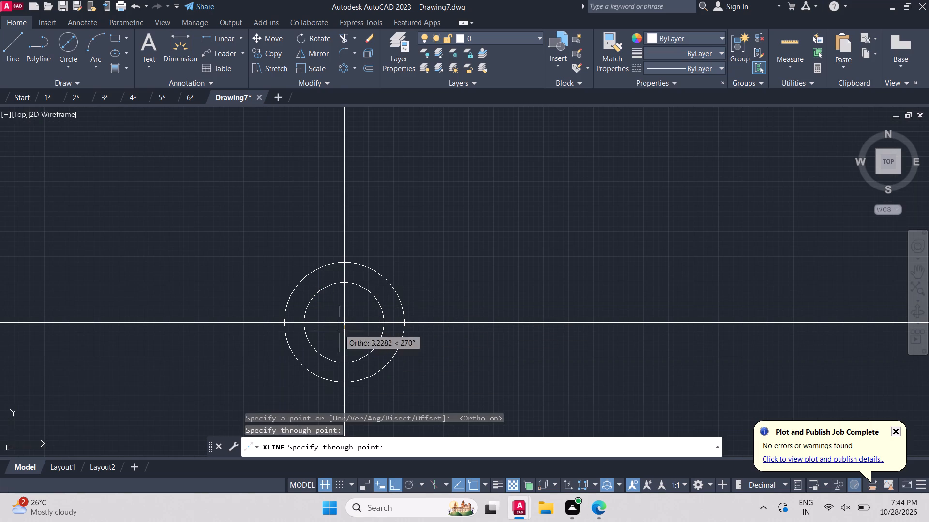
{"action": "left_click", "coordinate": [343, 326]}
{"action": "left_click", "coordinate": [342, 307]}
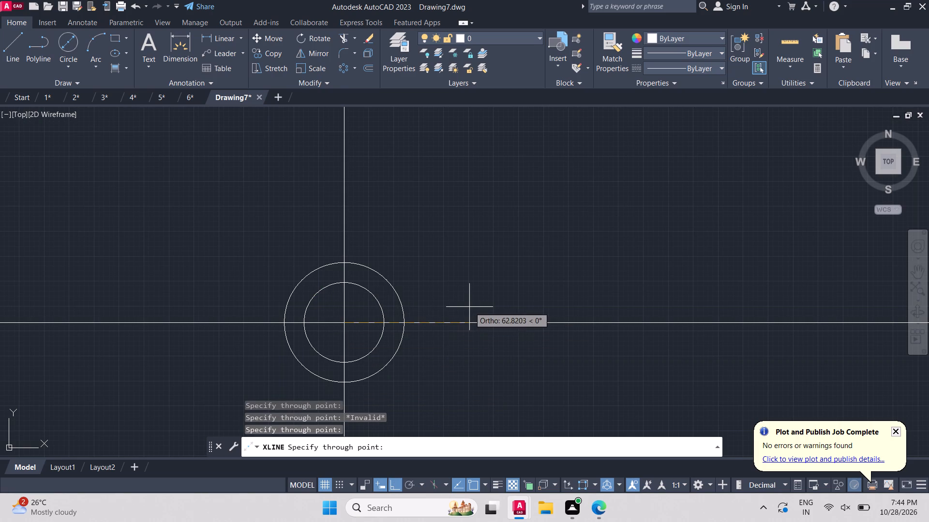
{"action": "key", "text": "Escape"}
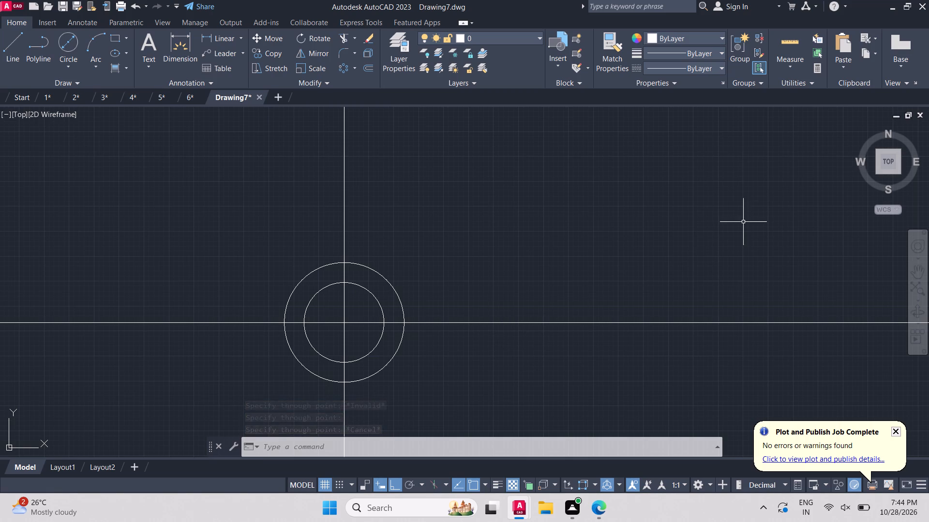
Draw a circle of diameter 10 centred on the right quadrant of the 40-diameter circle.
{"action": "left_click", "coordinate": [68, 61]}
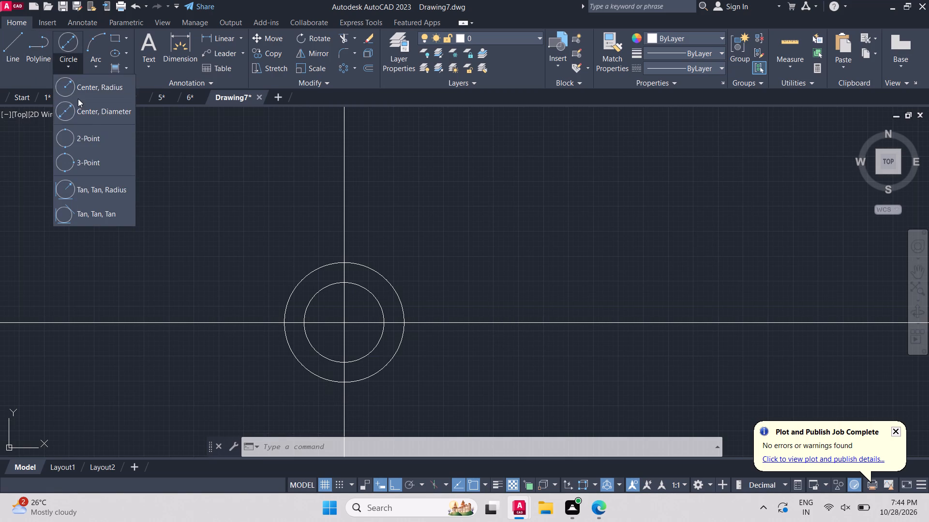
{"action": "left_click", "coordinate": [88, 116]}
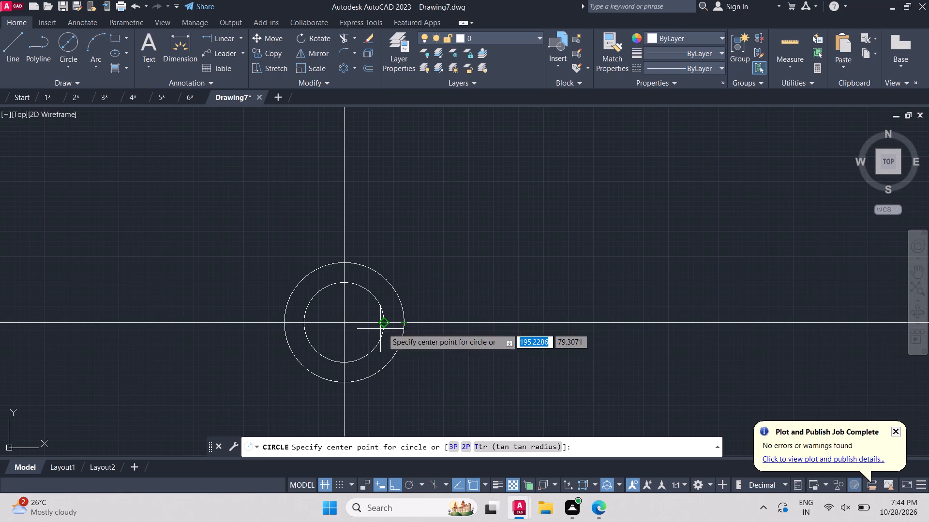
{"action": "left_click", "coordinate": [386, 326]}
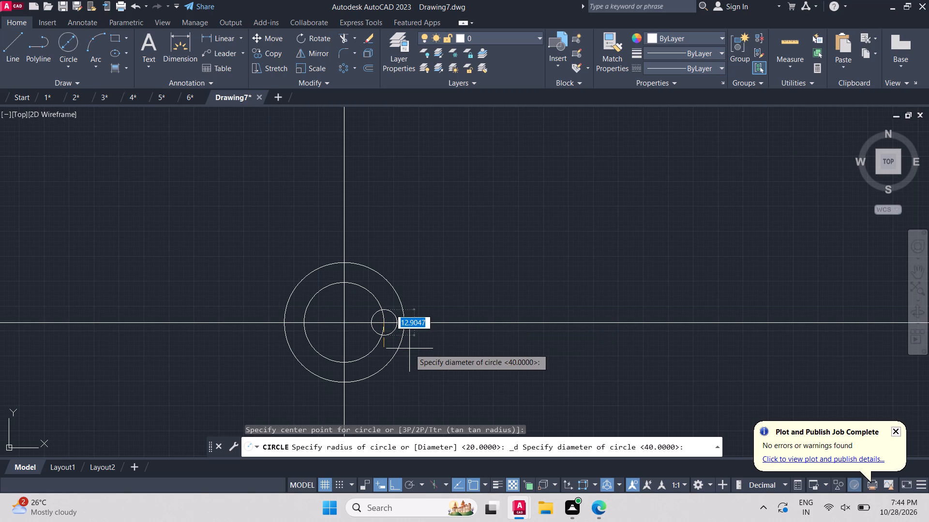
{"action": "type", "text": "10"}
{"action": "key", "text": "Return"}
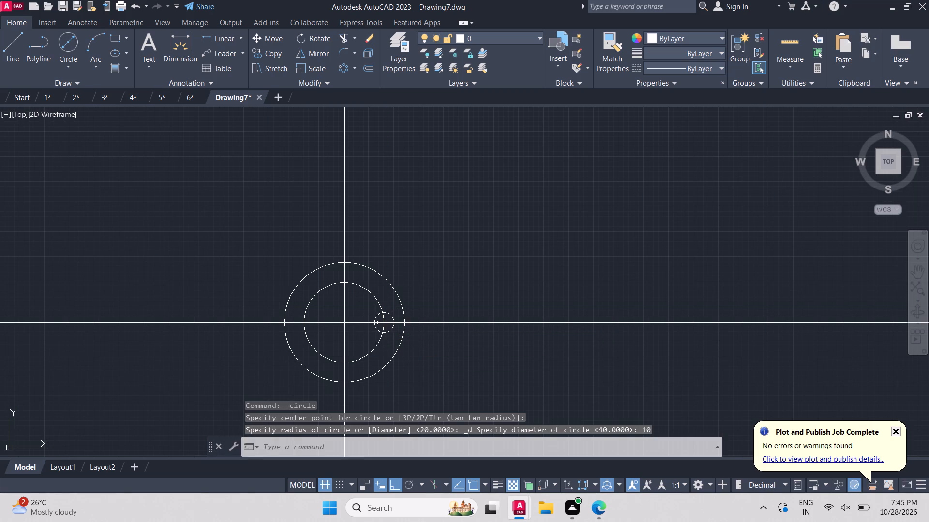
Polar array the 10-diameter circle about the common centre with 4 items filling 360 degrees.
{"action": "left_click", "coordinate": [380, 332]}
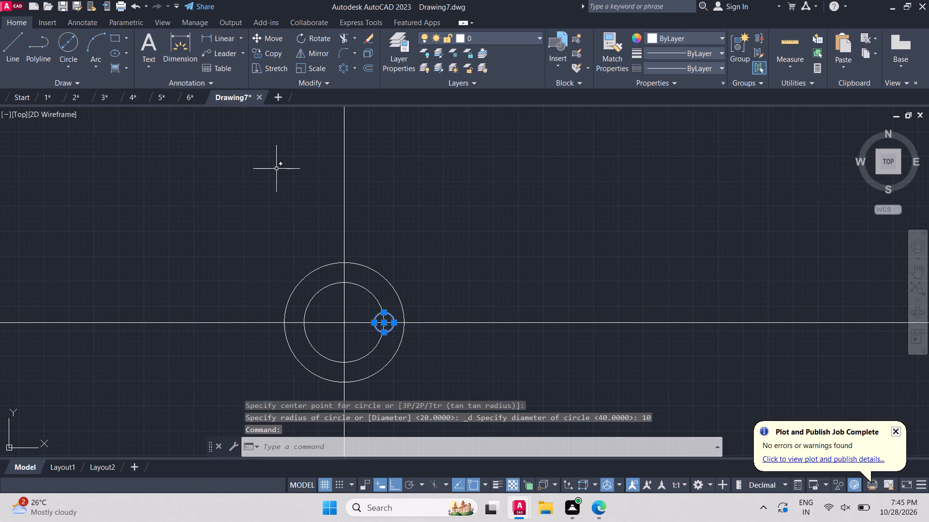
{"action": "left_click", "coordinate": [353, 68]}
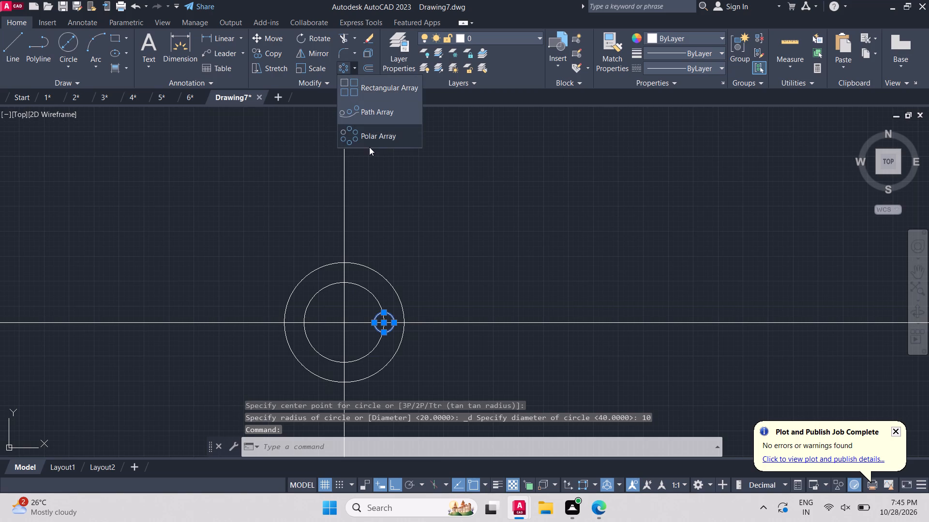
{"action": "left_click", "coordinate": [371, 140]}
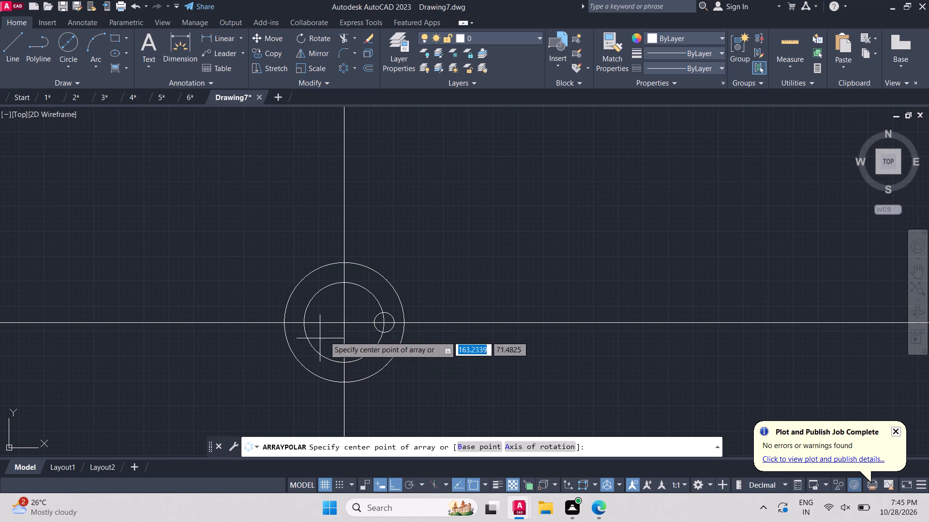
{"action": "left_click", "coordinate": [347, 322]}
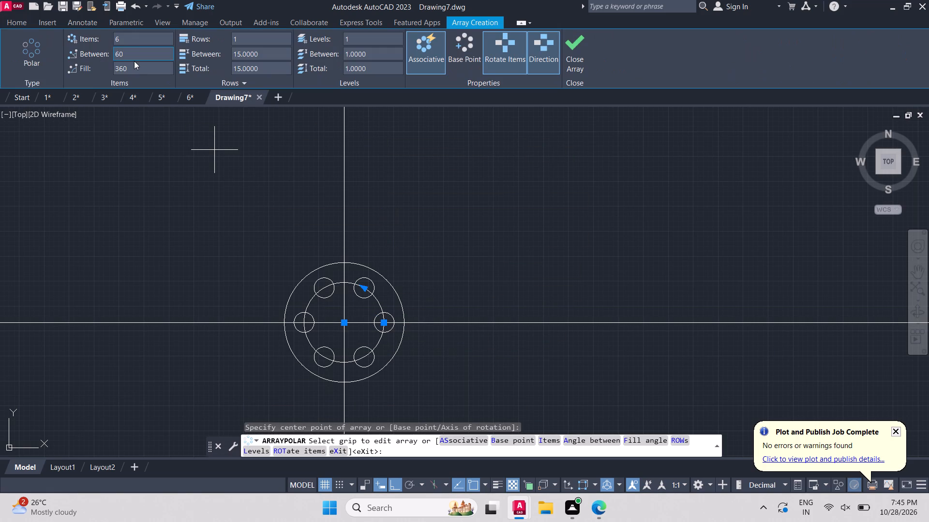
{"action": "left_click", "coordinate": [122, 38]}
{"action": "key", "text": "4"}
{"action": "key", "text": "Return"}
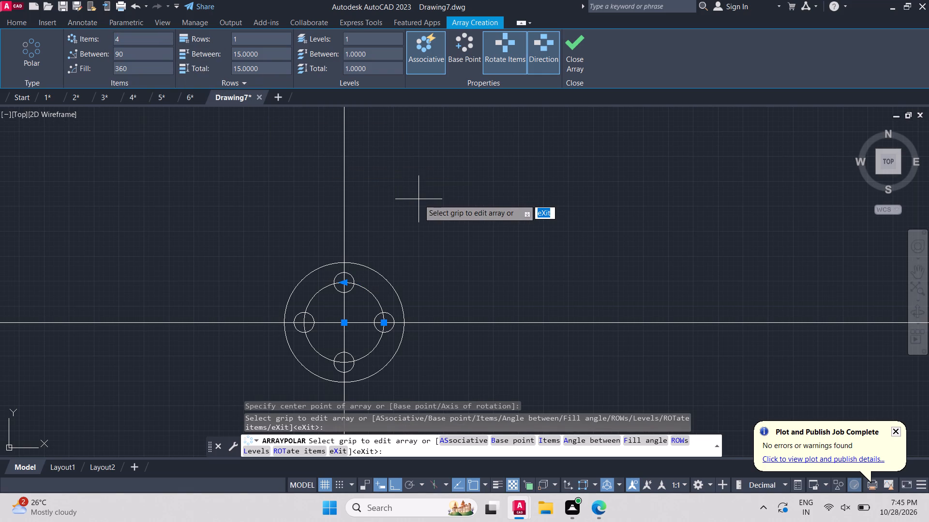
{"action": "left_click", "coordinate": [384, 250]}
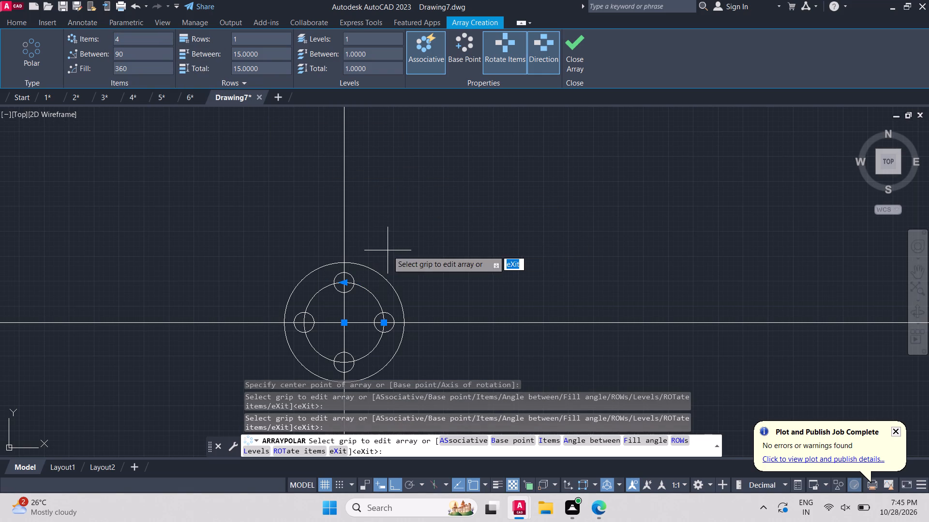
{"action": "left_click", "coordinate": [575, 54]}
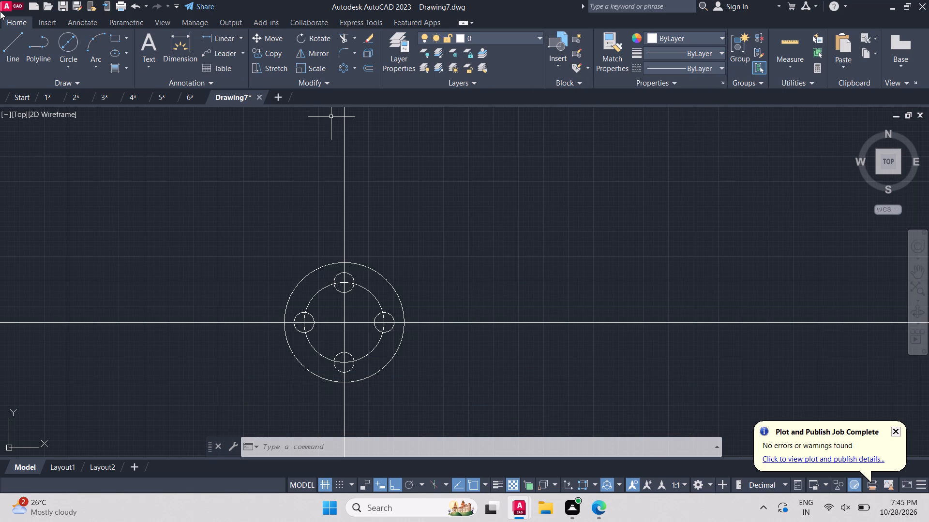
Draw a circle of diameter 16 at the common centre of the concentric circles.
{"action": "left_click", "coordinate": [66, 68]}
{"action": "left_click", "coordinate": [92, 114]}
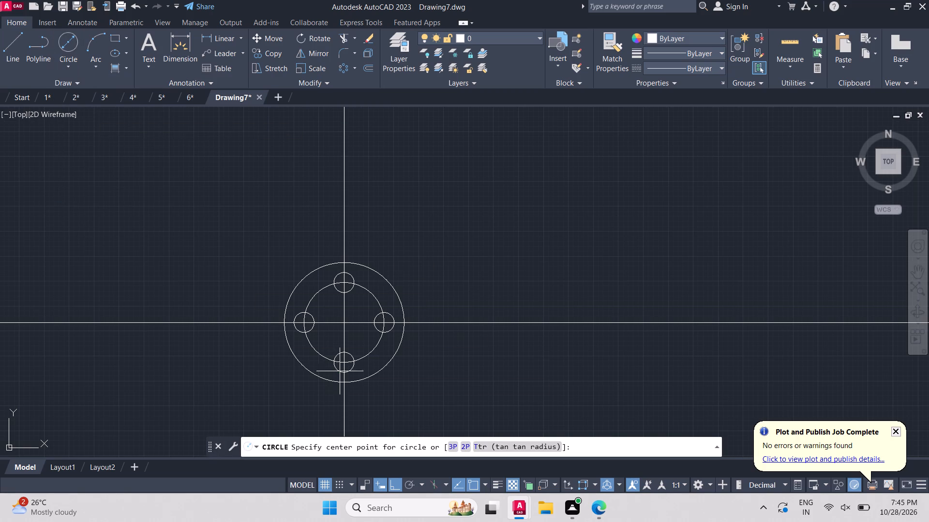
{"action": "left_click", "coordinate": [345, 324]}
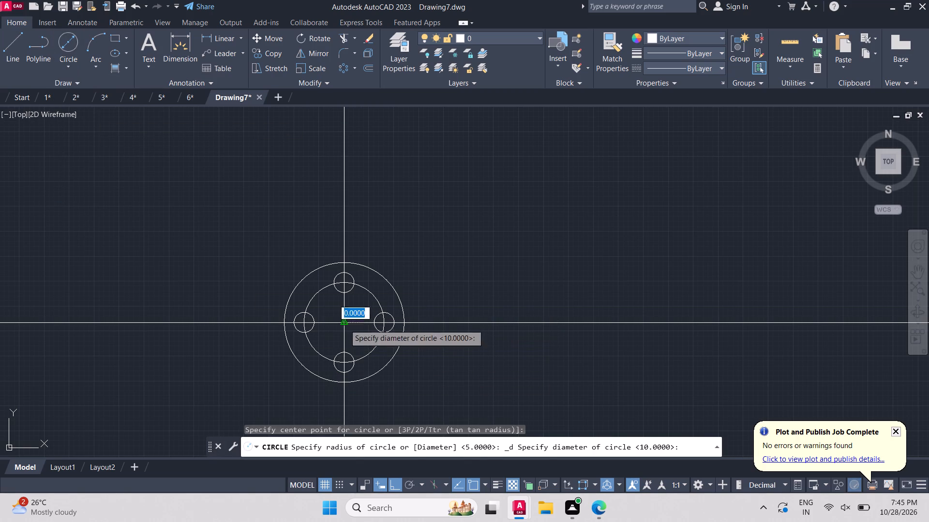
{"action": "type", "text": "16"}
{"action": "key", "text": "Return"}
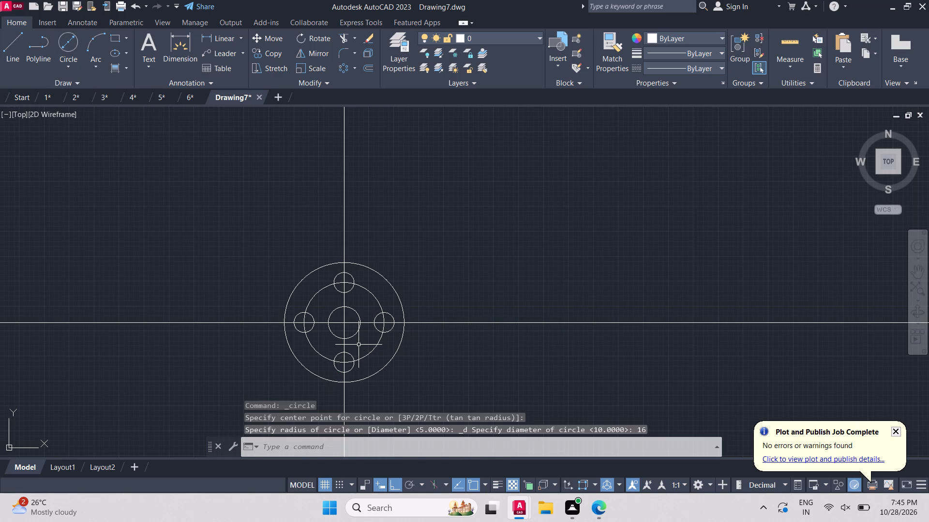
Offset the vertical construction line by 40 to both the left and right sides of the circles.
{"action": "scroll", "coordinate": [375, 361], "scroll_direction": "down", "scroll_amount": 1}
{"action": "scroll", "coordinate": [331, 348], "scroll_direction": "up", "scroll_amount": 2}
{"action": "scroll", "coordinate": [340, 362], "scroll_direction": "down", "scroll_amount": 1}
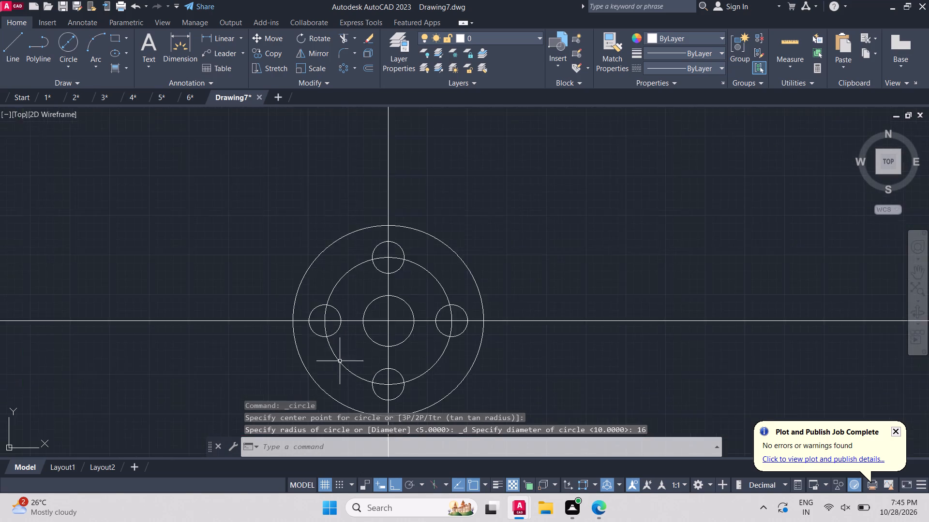
{"action": "scroll", "coordinate": [344, 368], "scroll_direction": "down", "scroll_amount": 1}
{"action": "scroll", "coordinate": [338, 394], "scroll_direction": "up", "scroll_amount": 2}
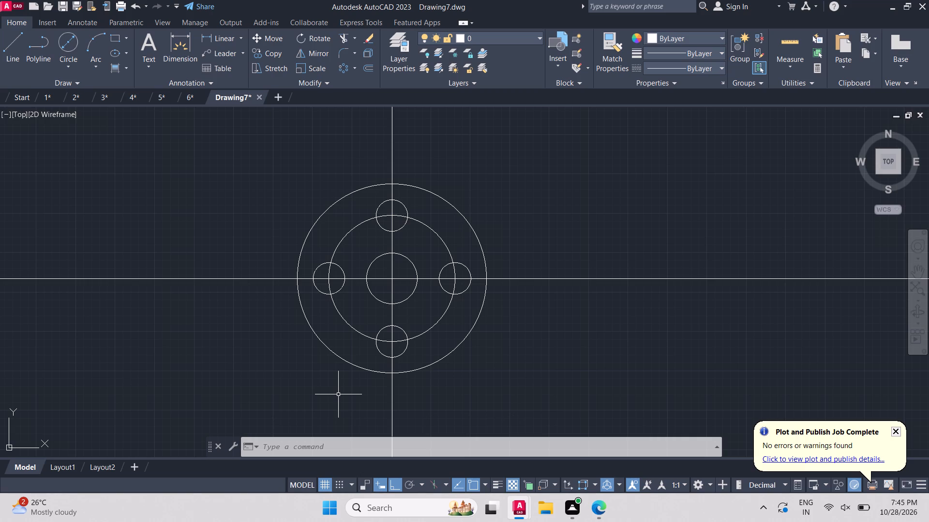
{"action": "left_click", "coordinate": [392, 249]}
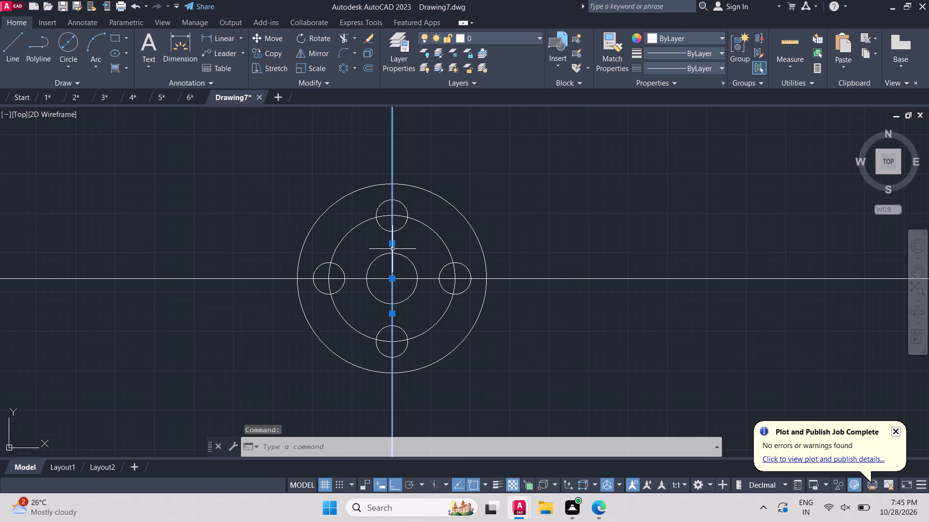
{"action": "left_click", "coordinate": [364, 67]}
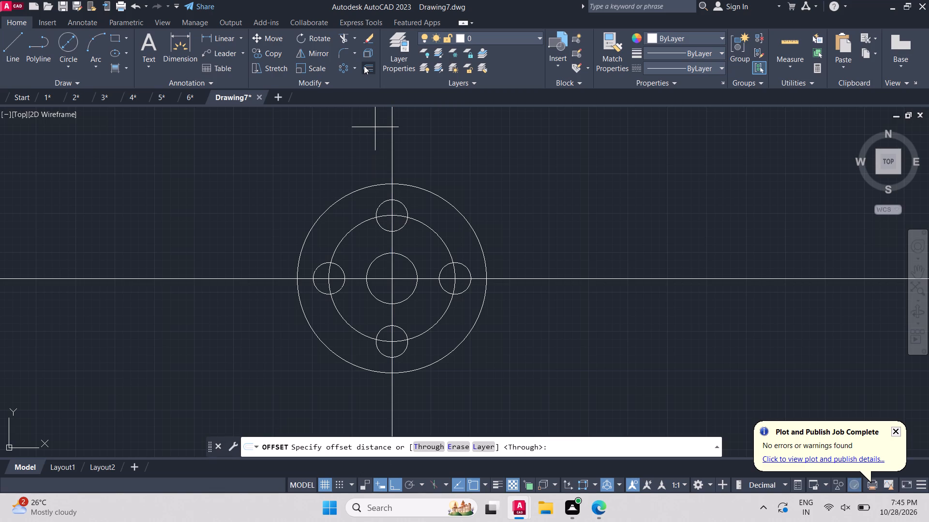
{"action": "type", "text": "40"}
{"action": "key", "text": "Return"}
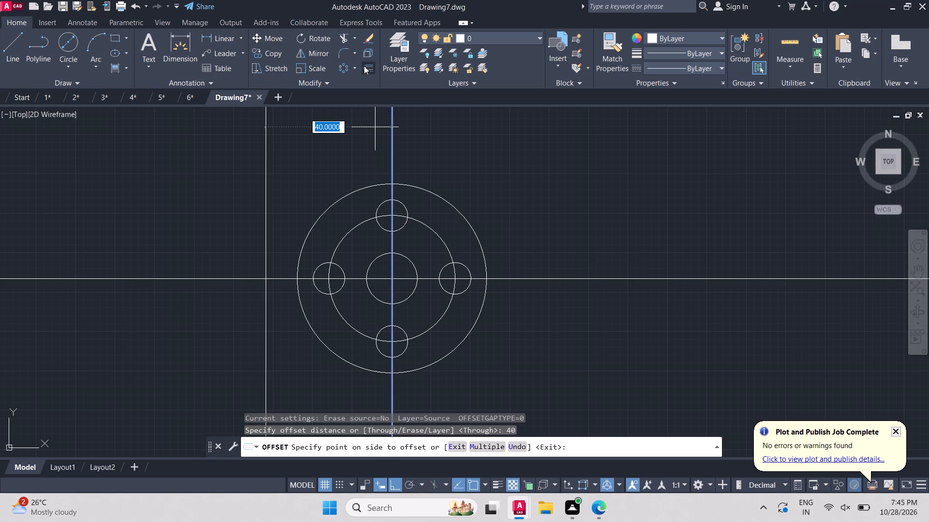
{"action": "left_click", "coordinate": [274, 163]}
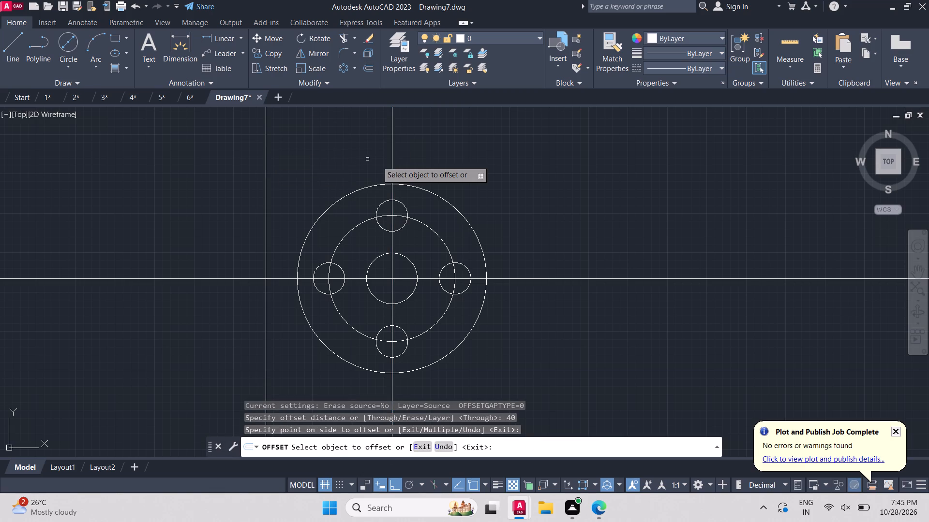
{"action": "left_click", "coordinate": [393, 174]}
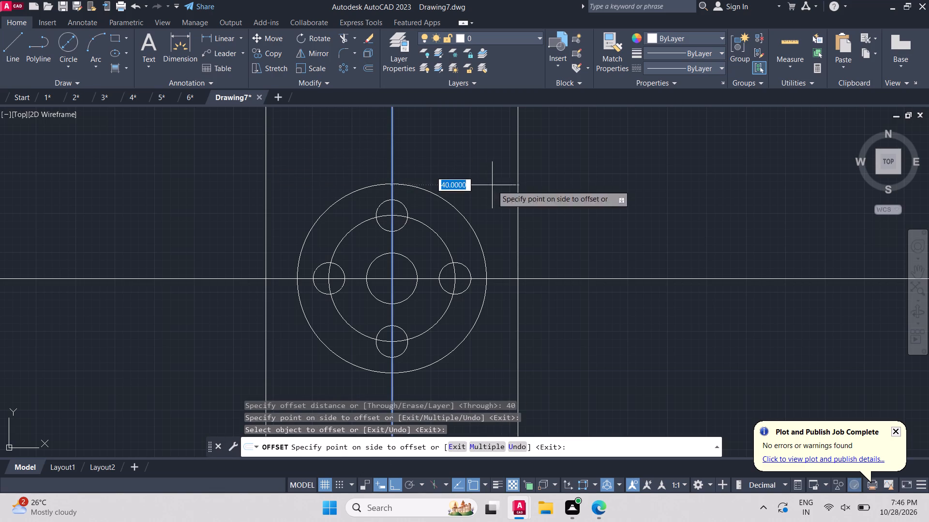
{"action": "left_click", "coordinate": [493, 185]}
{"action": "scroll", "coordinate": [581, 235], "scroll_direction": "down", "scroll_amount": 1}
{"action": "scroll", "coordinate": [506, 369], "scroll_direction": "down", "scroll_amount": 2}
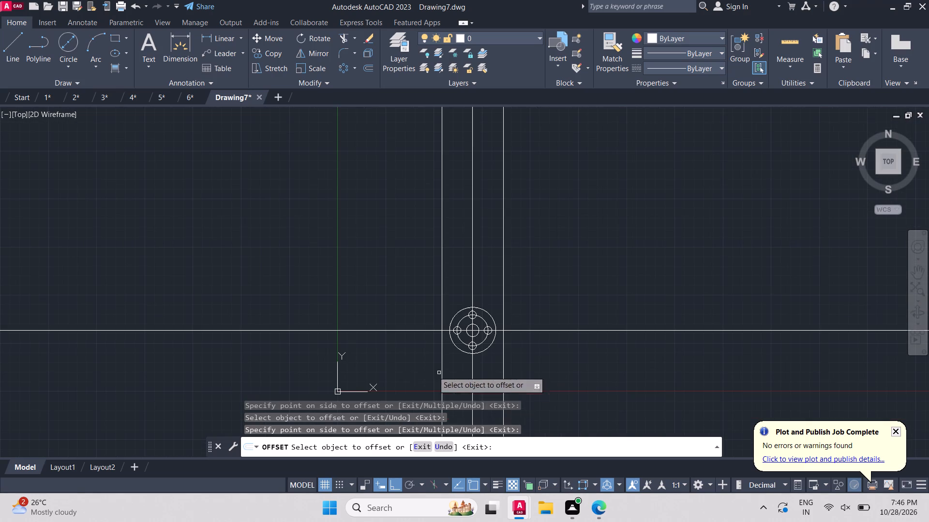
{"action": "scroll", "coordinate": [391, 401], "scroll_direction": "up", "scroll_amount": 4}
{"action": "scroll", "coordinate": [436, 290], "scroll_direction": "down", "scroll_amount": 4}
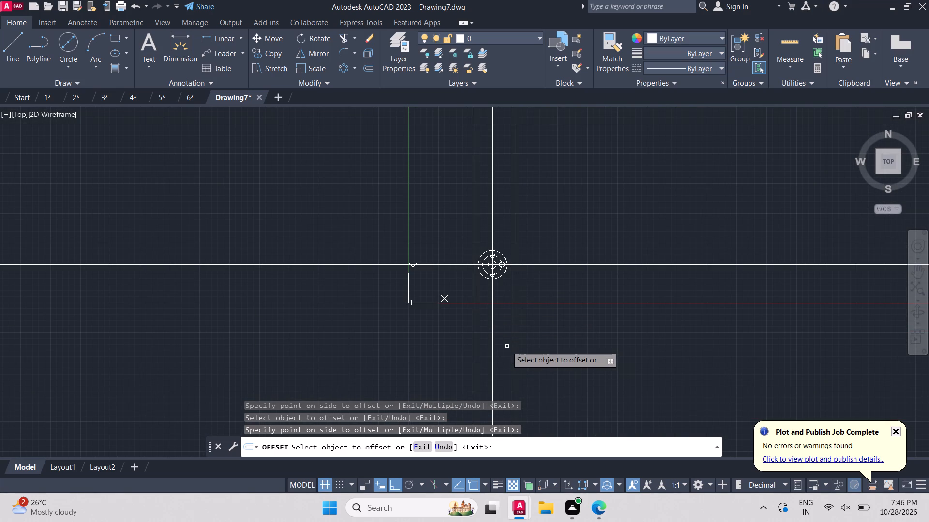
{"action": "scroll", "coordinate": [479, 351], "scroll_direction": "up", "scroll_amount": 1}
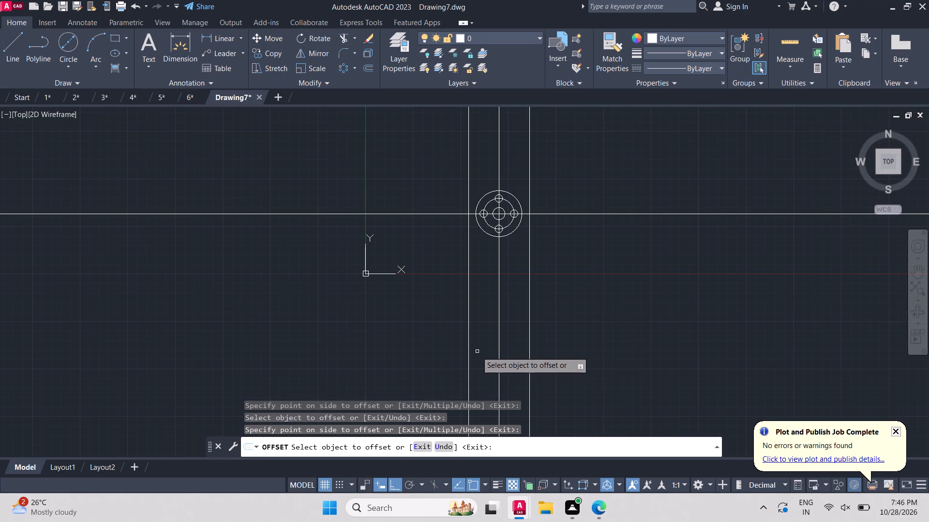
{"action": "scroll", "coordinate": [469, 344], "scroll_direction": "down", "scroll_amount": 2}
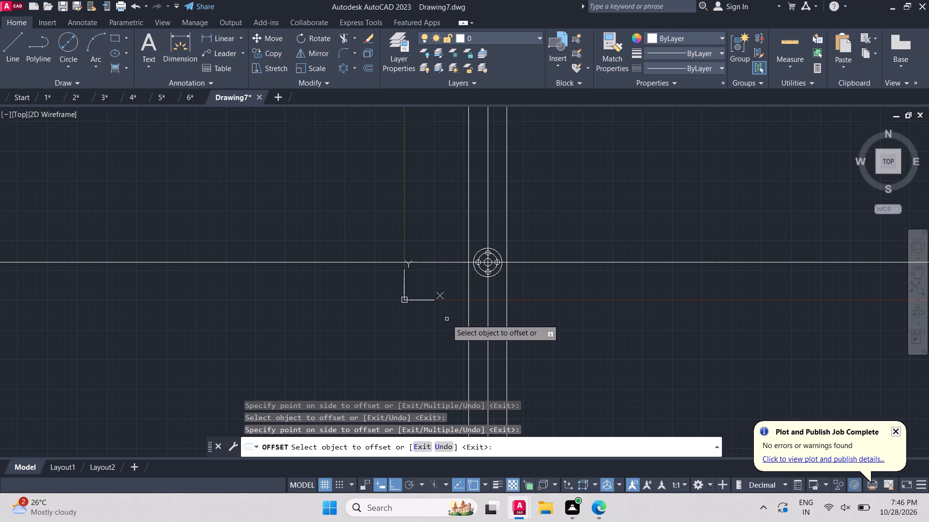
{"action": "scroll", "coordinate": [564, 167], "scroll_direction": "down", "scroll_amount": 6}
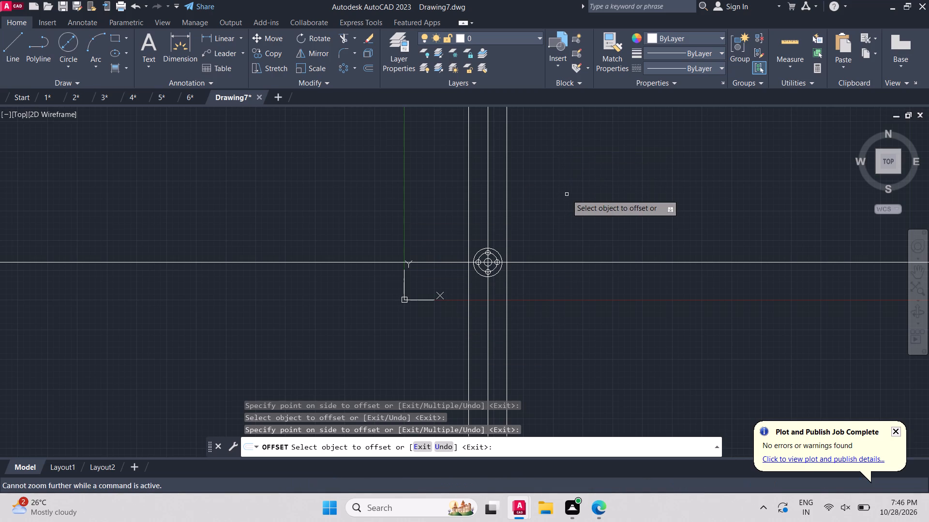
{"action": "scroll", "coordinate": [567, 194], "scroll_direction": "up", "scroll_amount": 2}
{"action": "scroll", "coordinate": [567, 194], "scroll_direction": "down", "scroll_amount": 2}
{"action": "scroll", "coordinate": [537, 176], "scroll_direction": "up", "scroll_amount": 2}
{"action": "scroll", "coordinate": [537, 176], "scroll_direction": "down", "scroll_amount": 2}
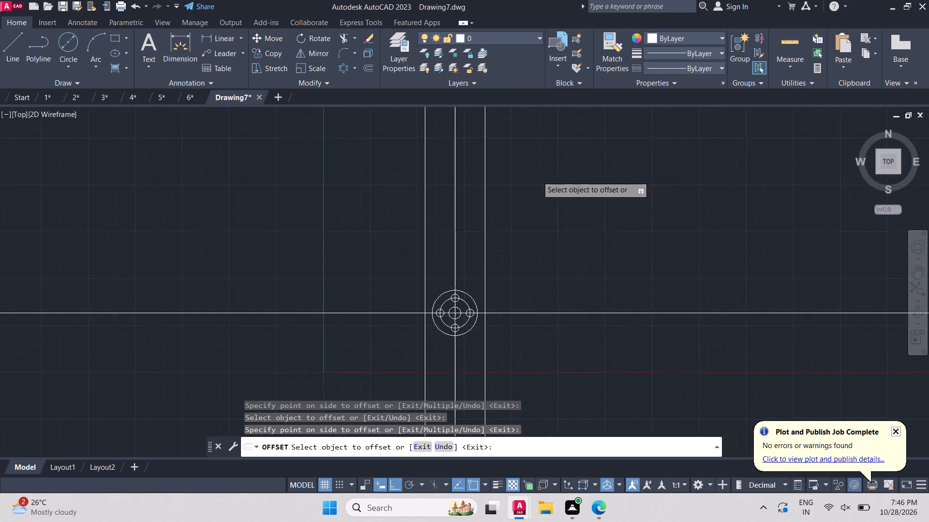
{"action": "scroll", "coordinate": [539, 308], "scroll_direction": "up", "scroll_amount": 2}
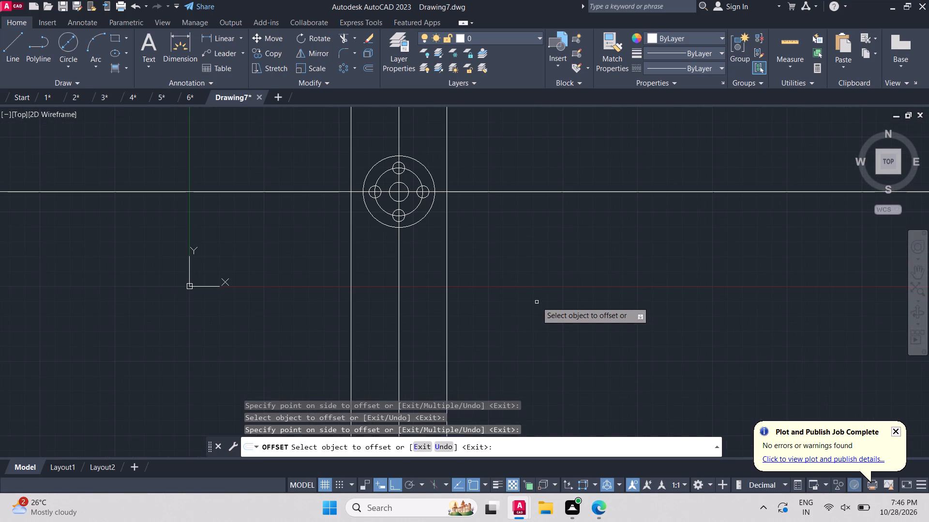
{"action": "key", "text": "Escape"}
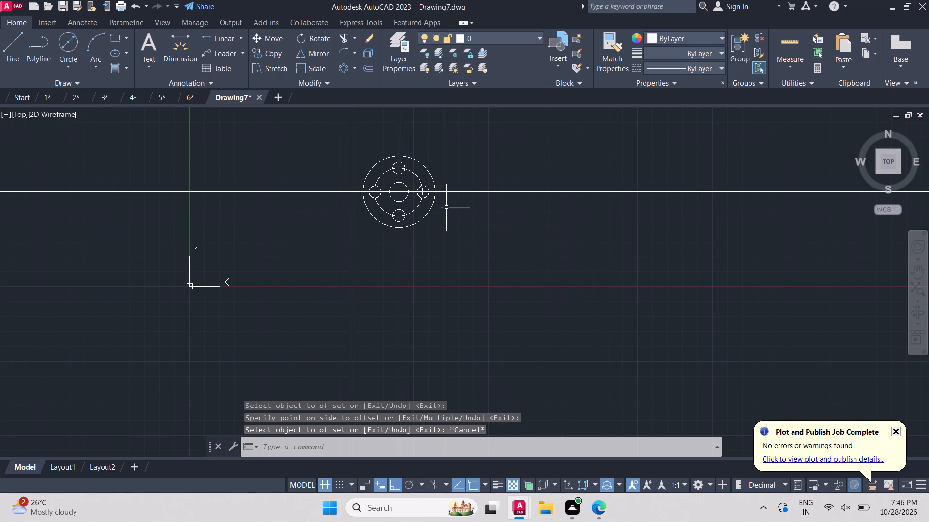
Offset the horizontal construction line by 70 to the side below the concentric circles.
{"action": "left_click", "coordinate": [478, 191]}
{"action": "left_click", "coordinate": [372, 69]}
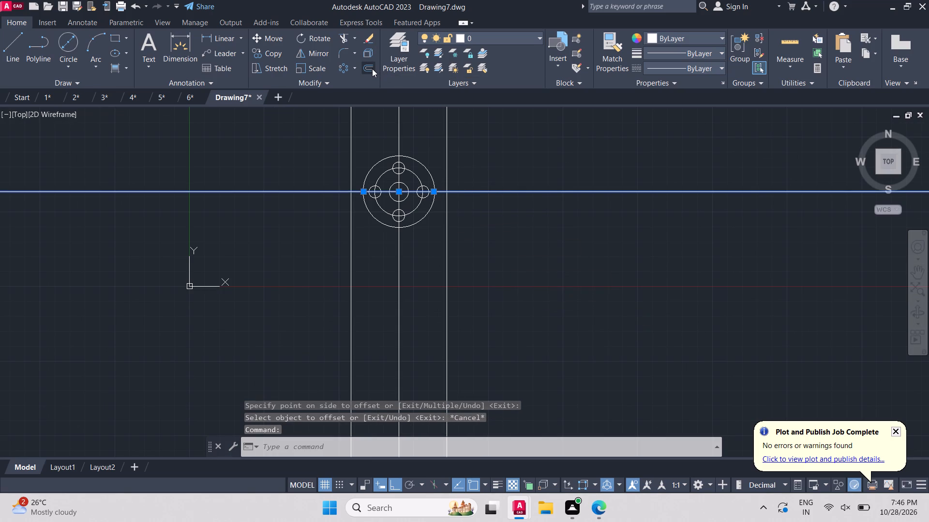
{"action": "type", "text": "70"}
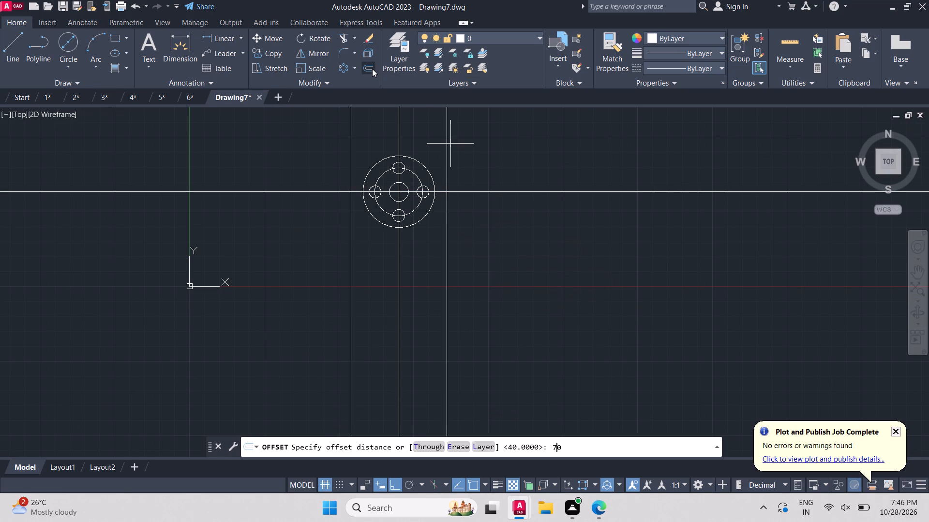
{"action": "key", "text": "Return"}
{"action": "left_click", "coordinate": [554, 358]}
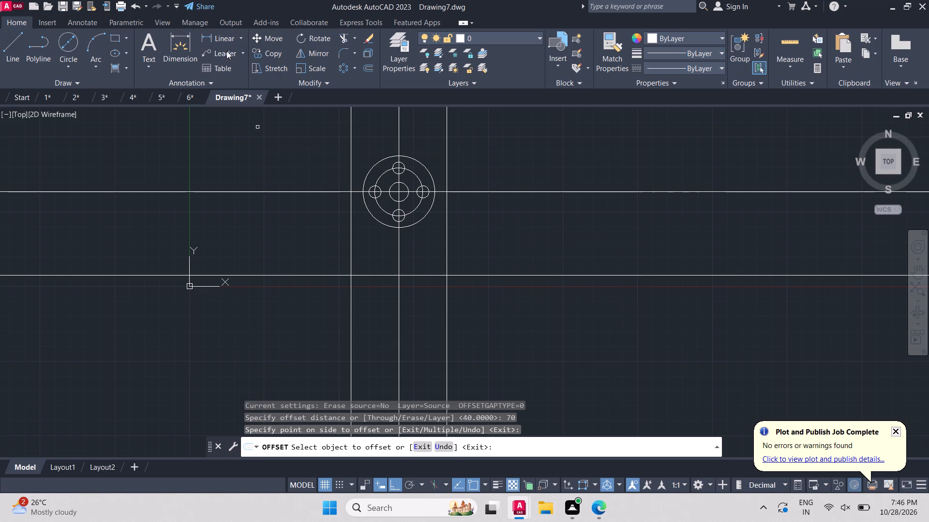
Draw a circle of radius 10 at each intersection of the lower horizontal line with the two outer vertical lines.
{"action": "left_click", "coordinate": [68, 60]}
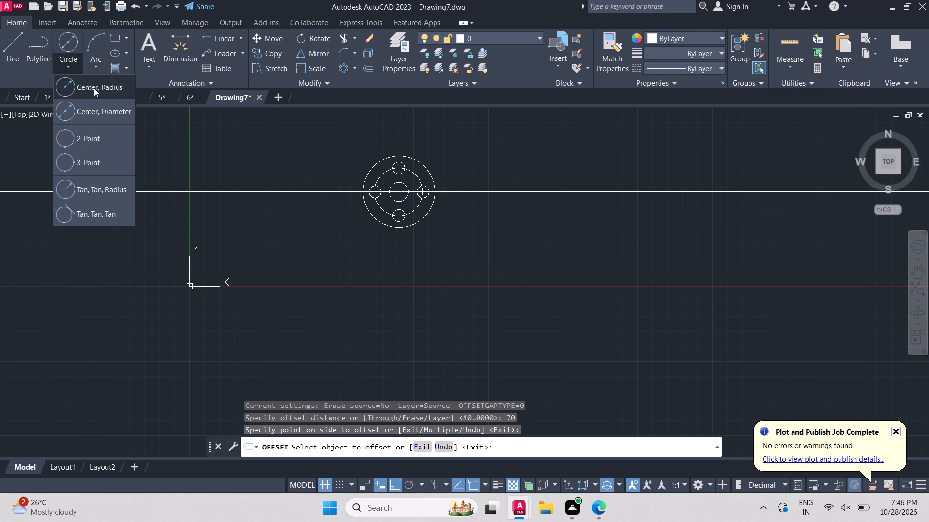
{"action": "left_click", "coordinate": [94, 88]}
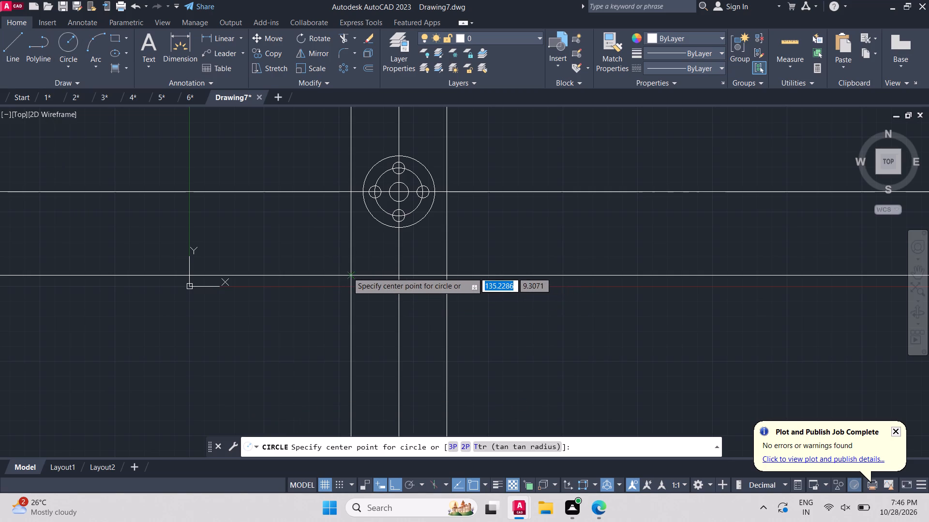
{"action": "left_click", "coordinate": [347, 272]}
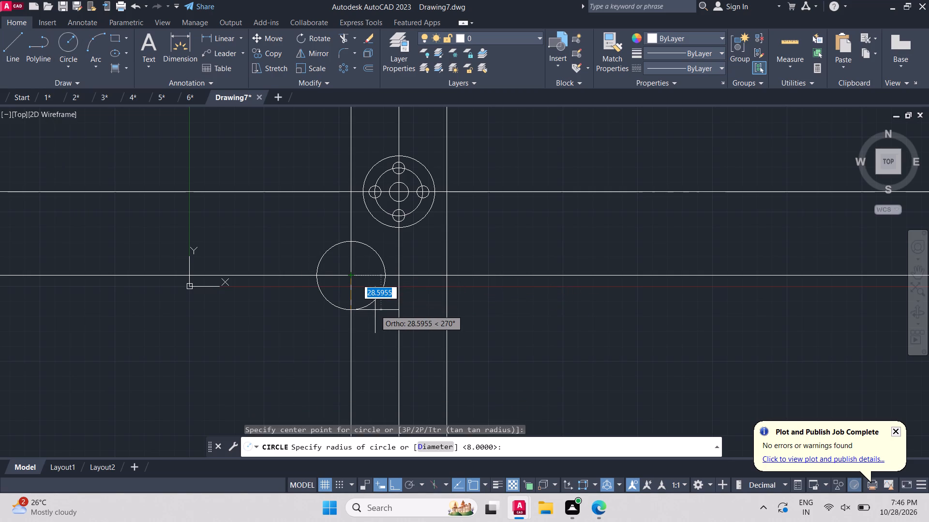
{"action": "type", "text": "10"}
{"action": "key", "text": "Return"}
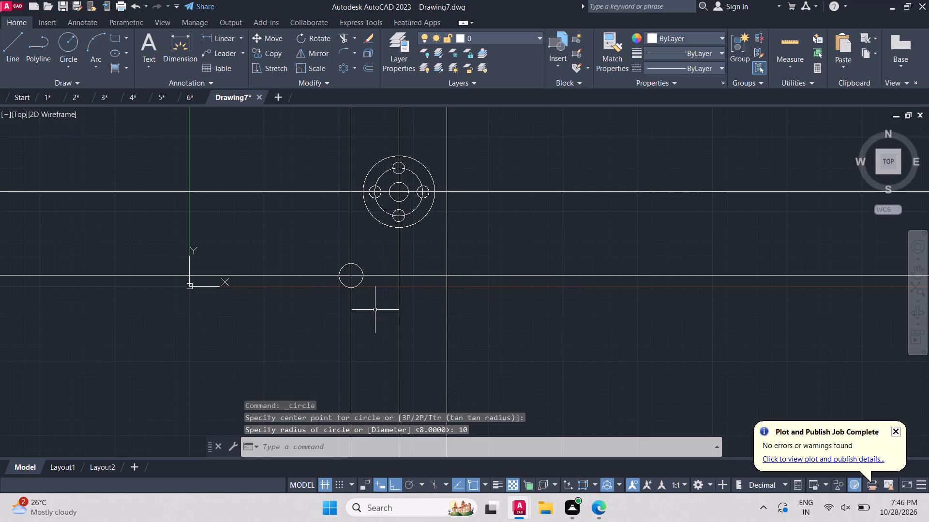
{"action": "left_click", "coordinate": [65, 65]}
{"action": "left_click", "coordinate": [85, 86]}
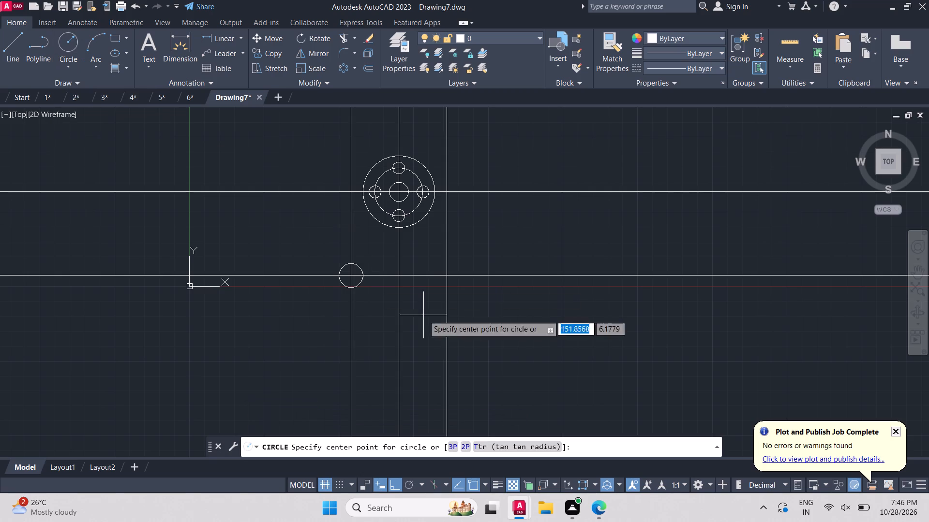
{"action": "left_click", "coordinate": [448, 277]}
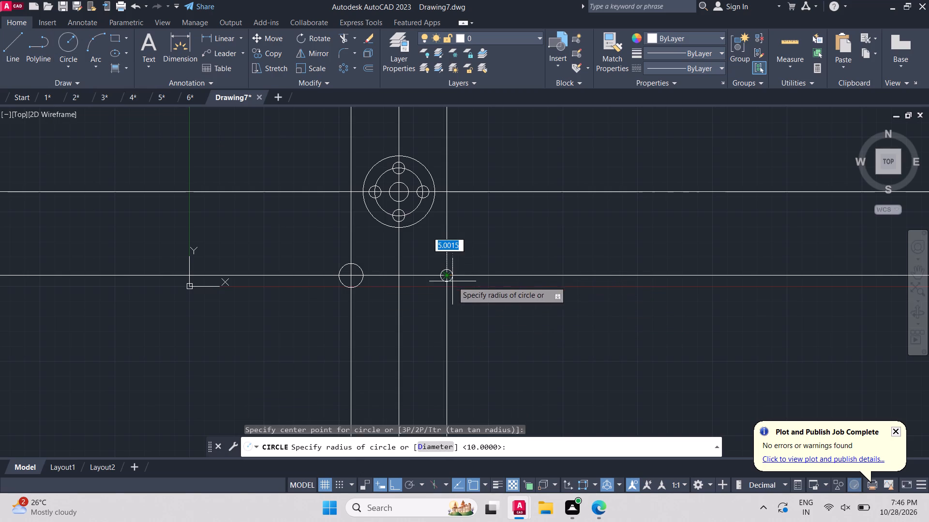
{"action": "type", "text": "10"}
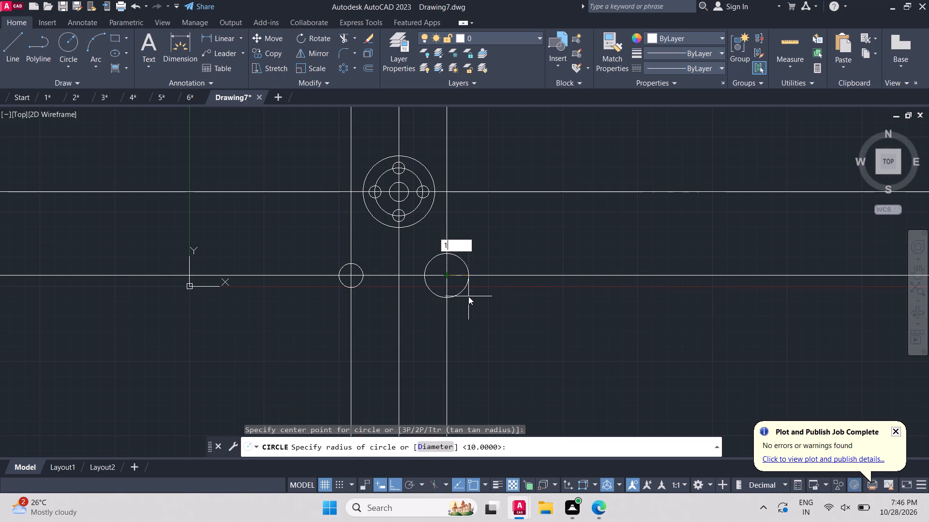
{"action": "key", "text": "Return"}
Draw a circle of radius 15 concentric with each of the two lower radius-10 circles.
{"action": "left_click", "coordinate": [67, 68]}
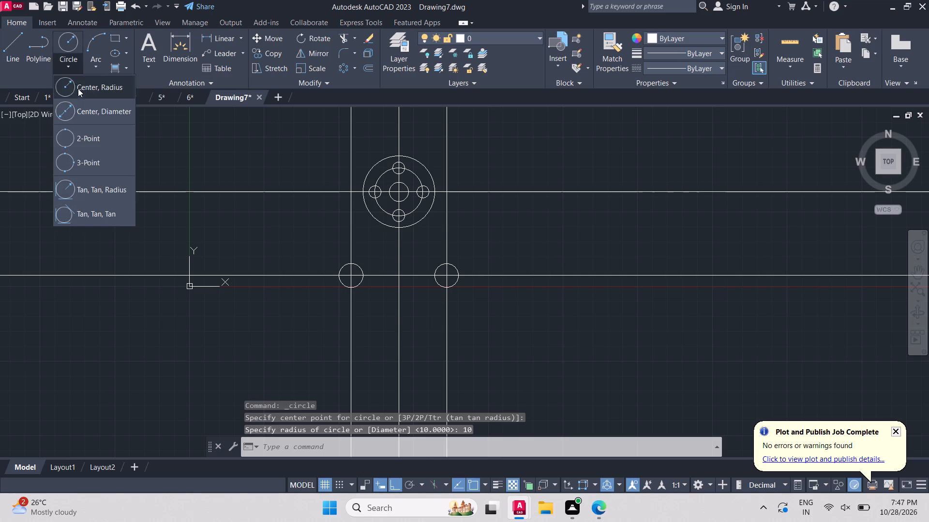
{"action": "left_click", "coordinate": [93, 86]}
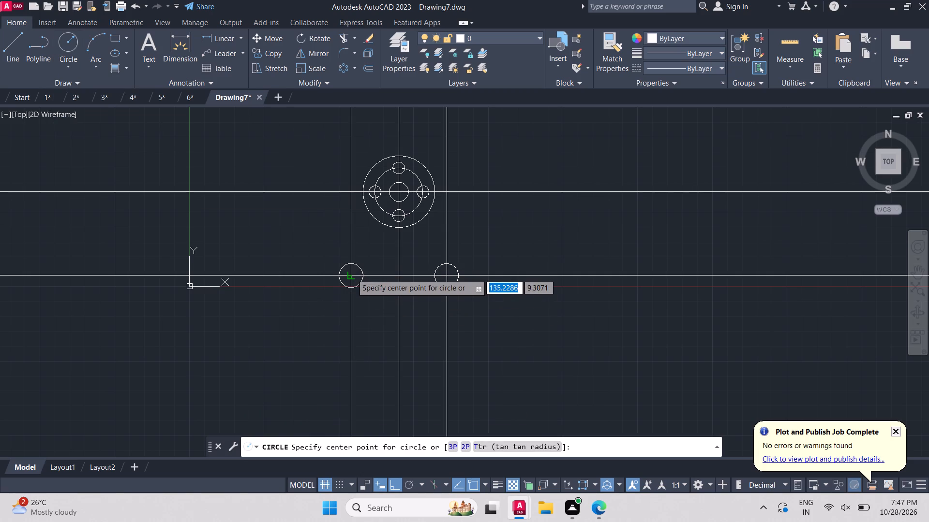
{"action": "left_click", "coordinate": [352, 274]}
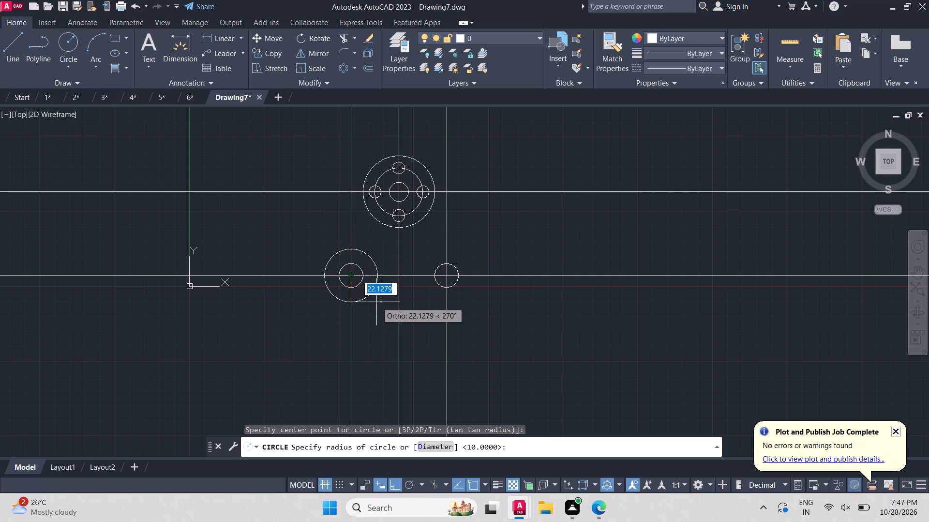
{"action": "type", "text": "16"}
{"action": "key", "text": "BackSpace"}
{"action": "key", "text": "5"}
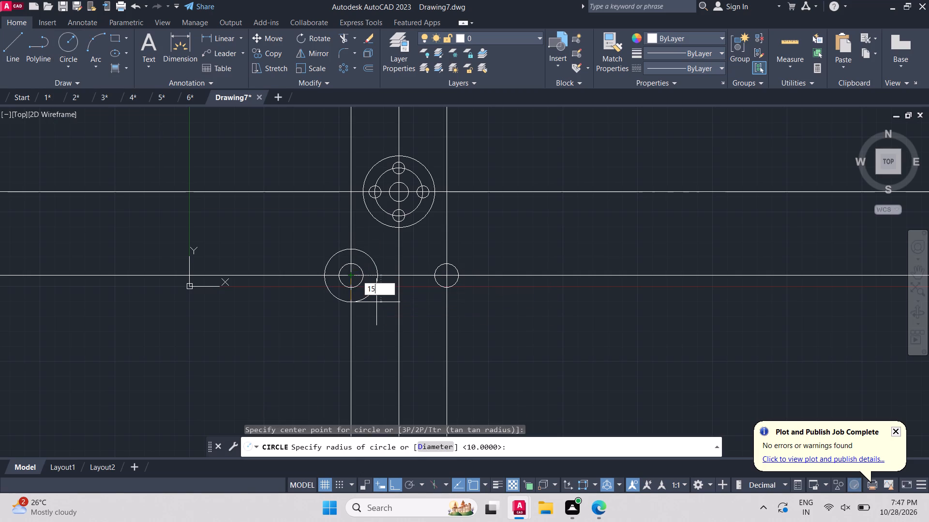
{"action": "key", "text": "Return"}
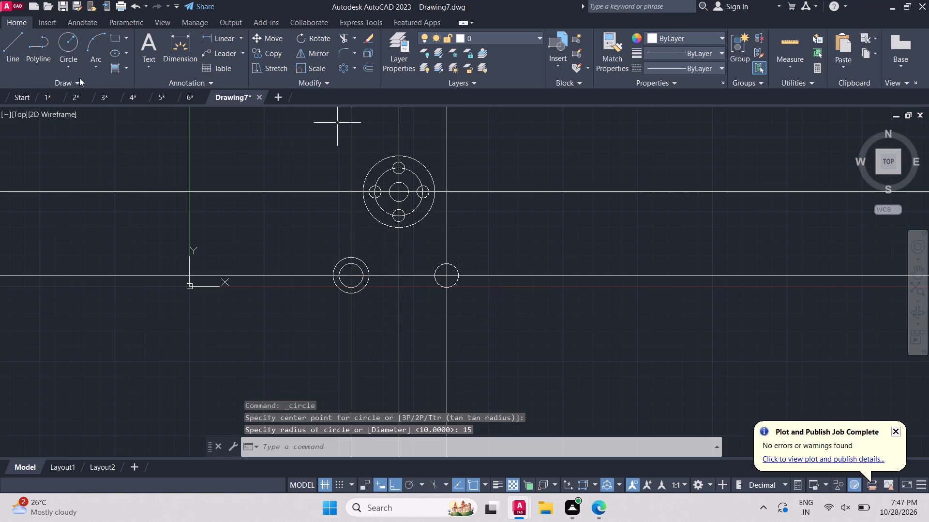
{"action": "left_click", "coordinate": [75, 67]}
{"action": "left_click", "coordinate": [96, 90]}
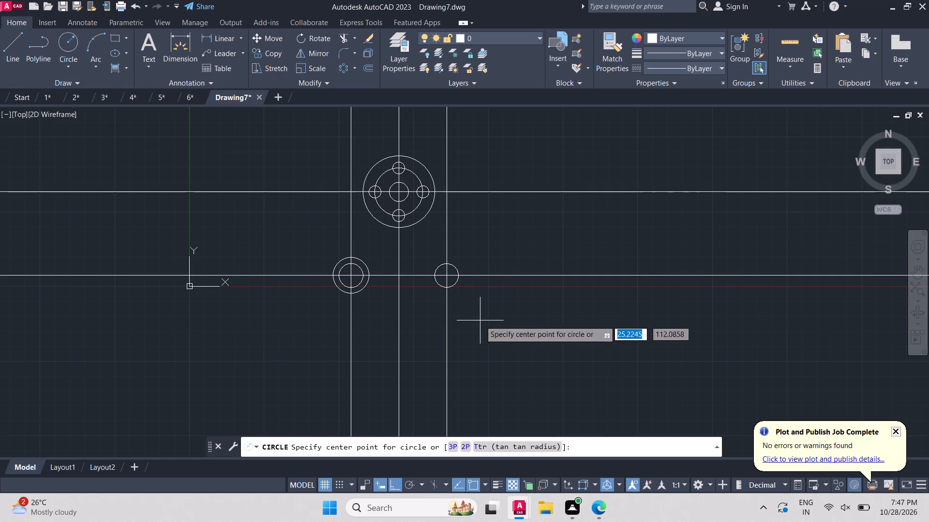
{"action": "left_click", "coordinate": [447, 276]}
{"action": "type", "text": "15"}
{"action": "key", "text": "Return"}
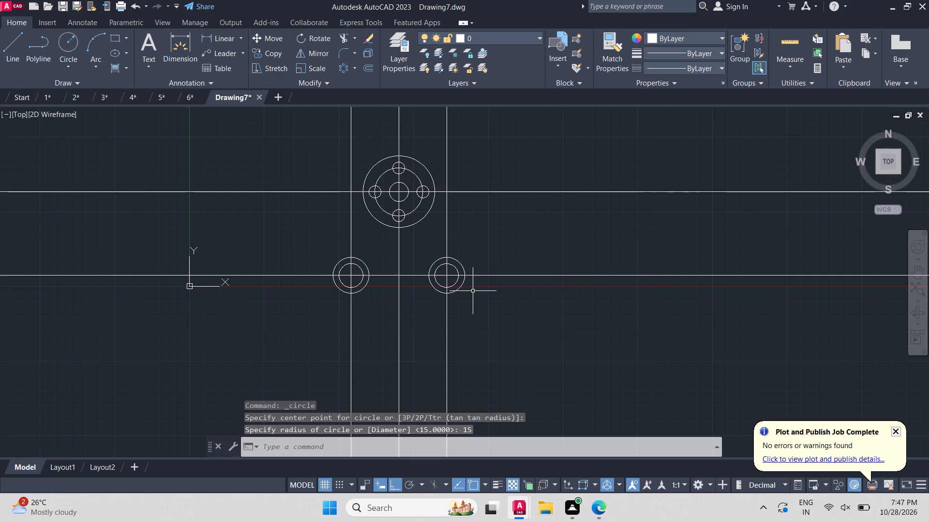
Fillet the lower left radius-15 circle's underside to the lower horizontal construction line with radius 60.
{"action": "scroll", "coordinate": [470, 291], "scroll_direction": "up", "scroll_amount": 2}
{"action": "scroll", "coordinate": [459, 282], "scroll_direction": "down", "scroll_amount": 3}
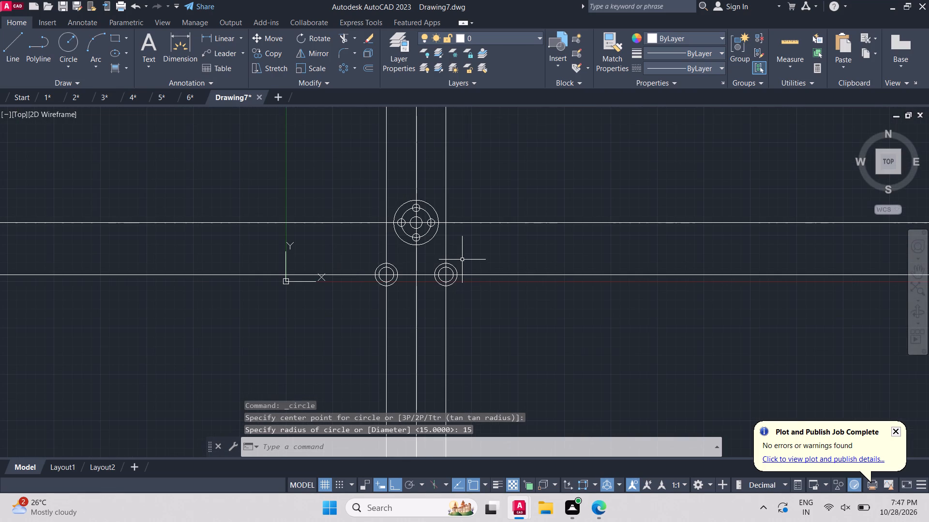
{"action": "scroll", "coordinate": [454, 243], "scroll_direction": "up", "scroll_amount": 3}
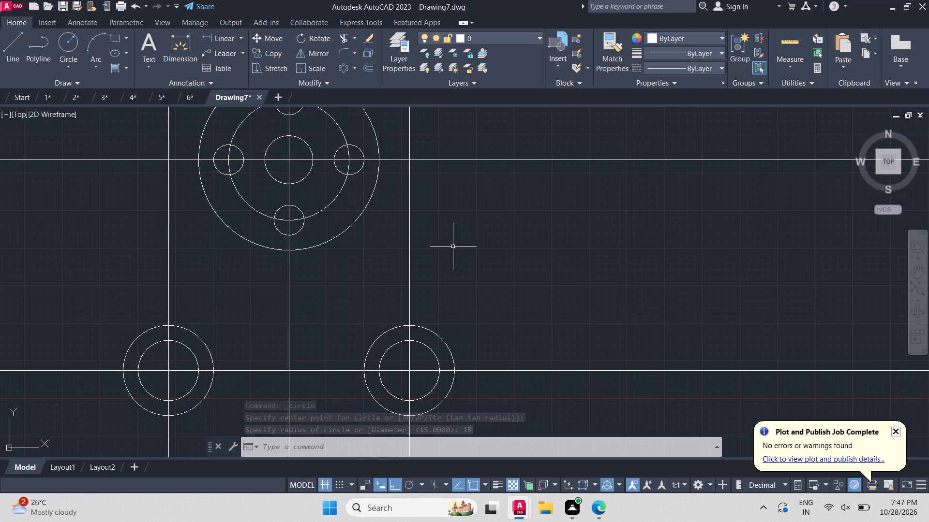
{"action": "scroll", "coordinate": [453, 246], "scroll_direction": "down", "scroll_amount": 1}
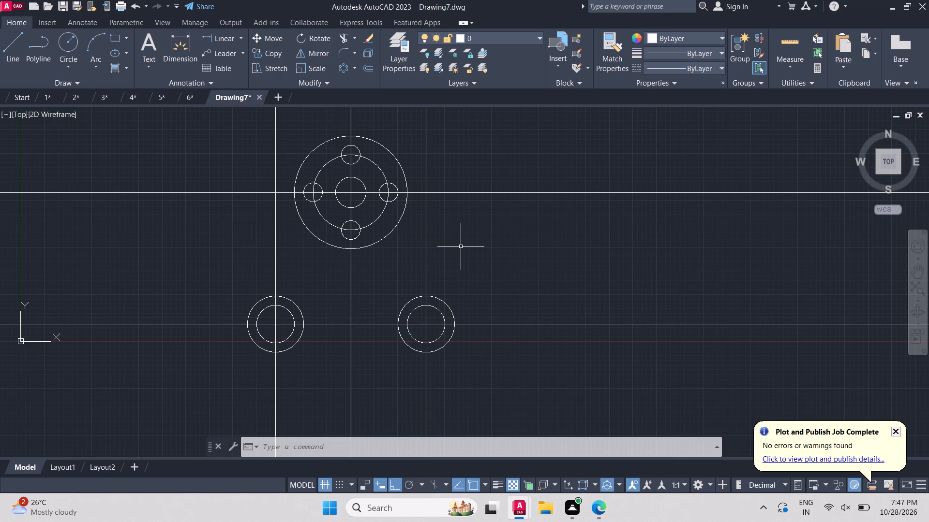
{"action": "left_click", "coordinate": [345, 46]}
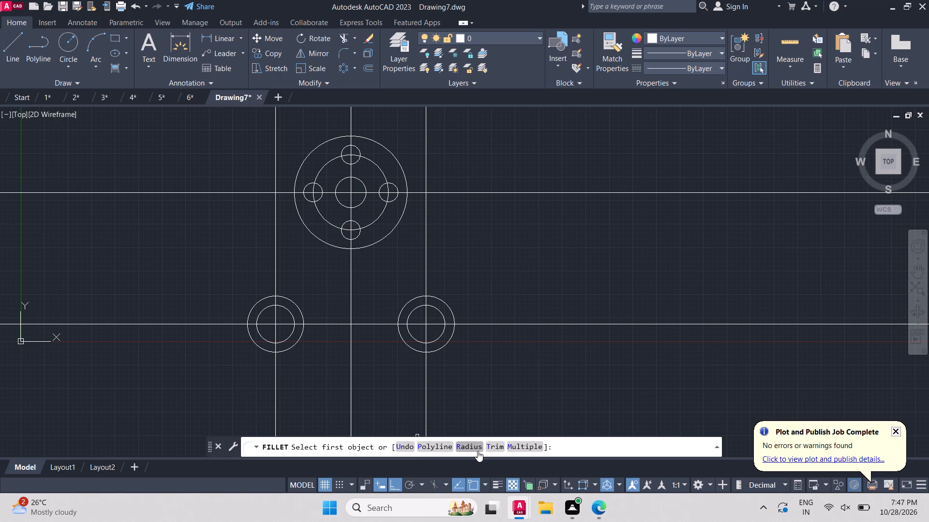
{"action": "left_click", "coordinate": [478, 451]}
{"action": "type", "text": "60"}
{"action": "key", "text": "Return"}
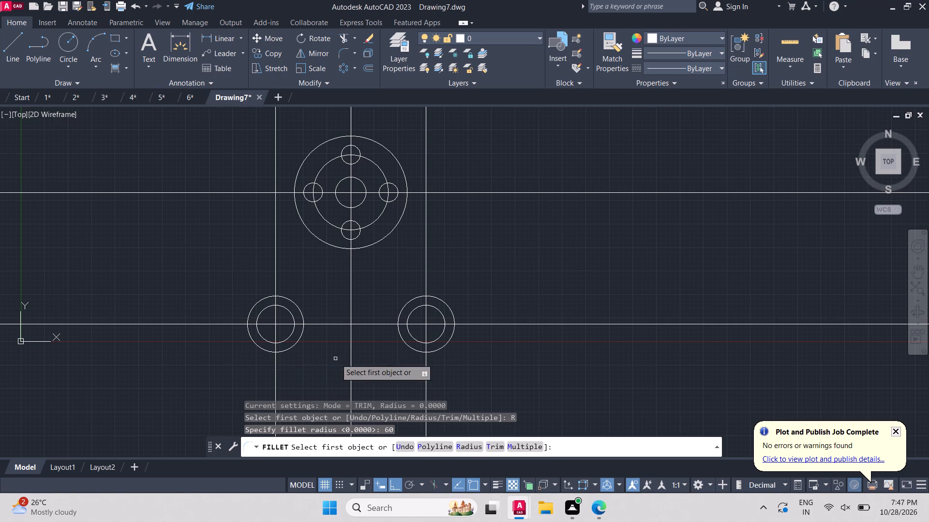
{"action": "left_click", "coordinate": [281, 354]}
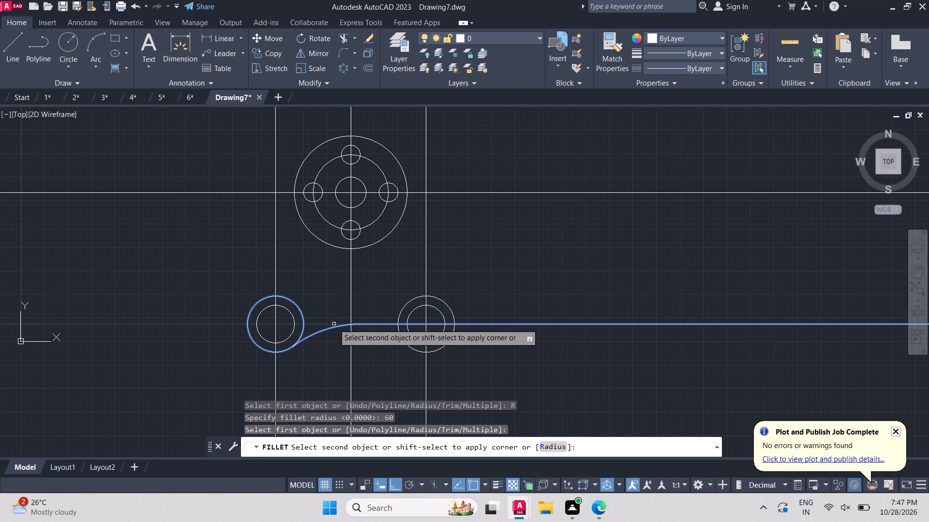
{"action": "left_click", "coordinate": [334, 322]}
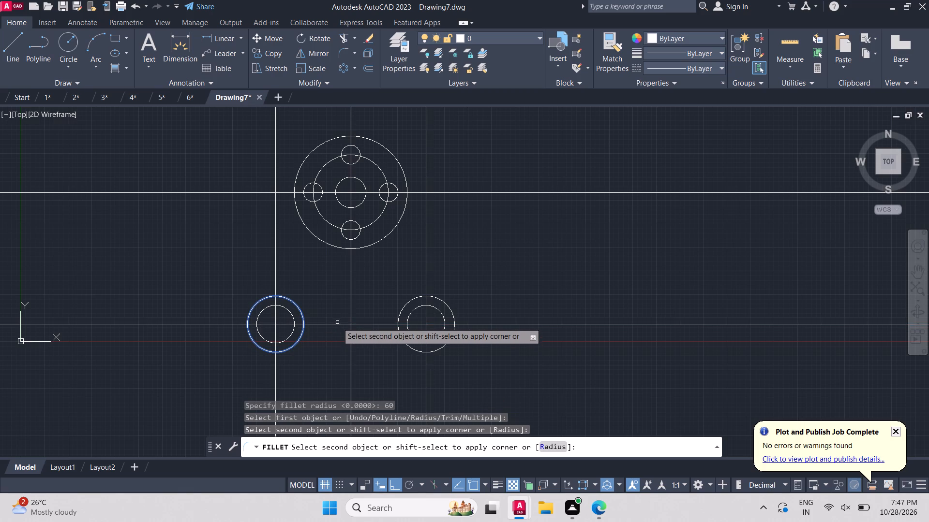
{"action": "left_click", "coordinate": [338, 323]}
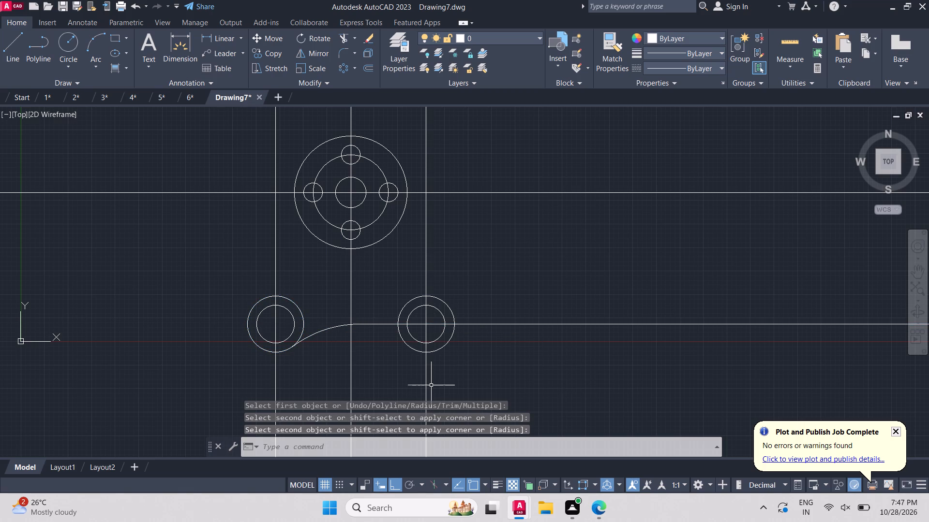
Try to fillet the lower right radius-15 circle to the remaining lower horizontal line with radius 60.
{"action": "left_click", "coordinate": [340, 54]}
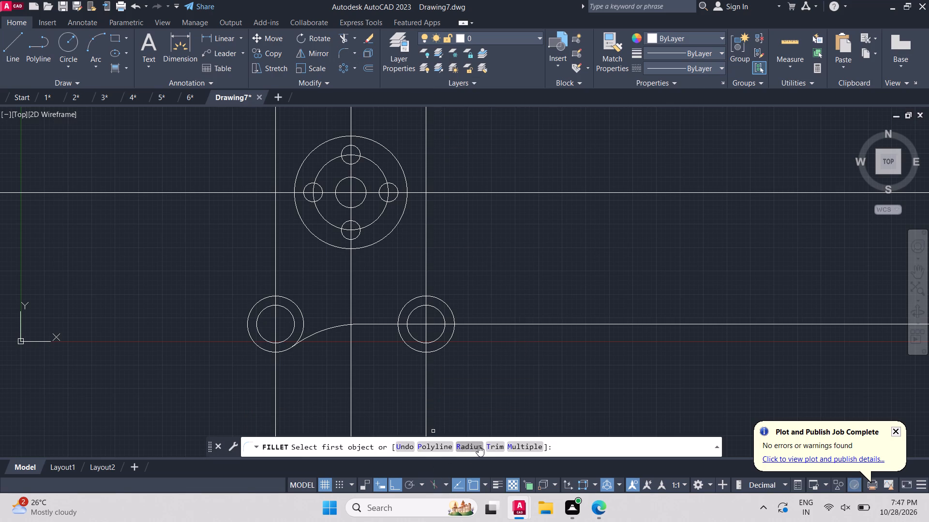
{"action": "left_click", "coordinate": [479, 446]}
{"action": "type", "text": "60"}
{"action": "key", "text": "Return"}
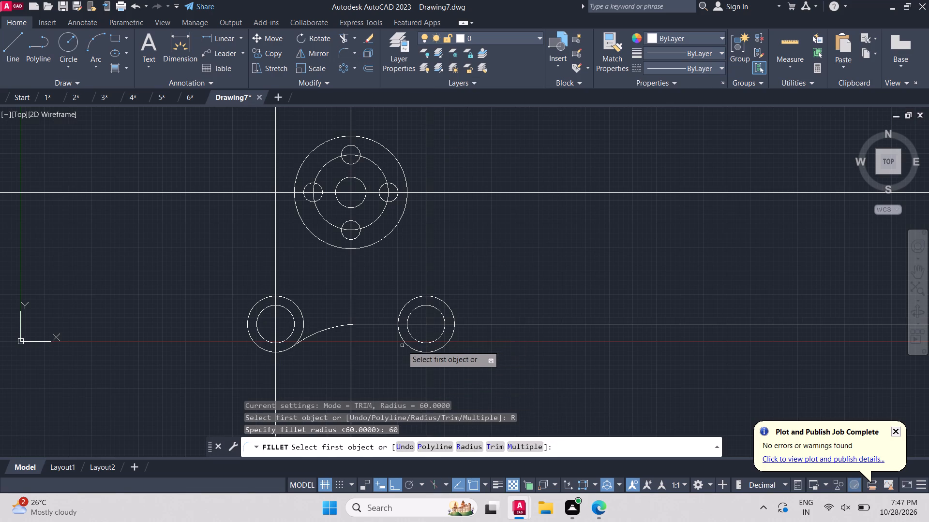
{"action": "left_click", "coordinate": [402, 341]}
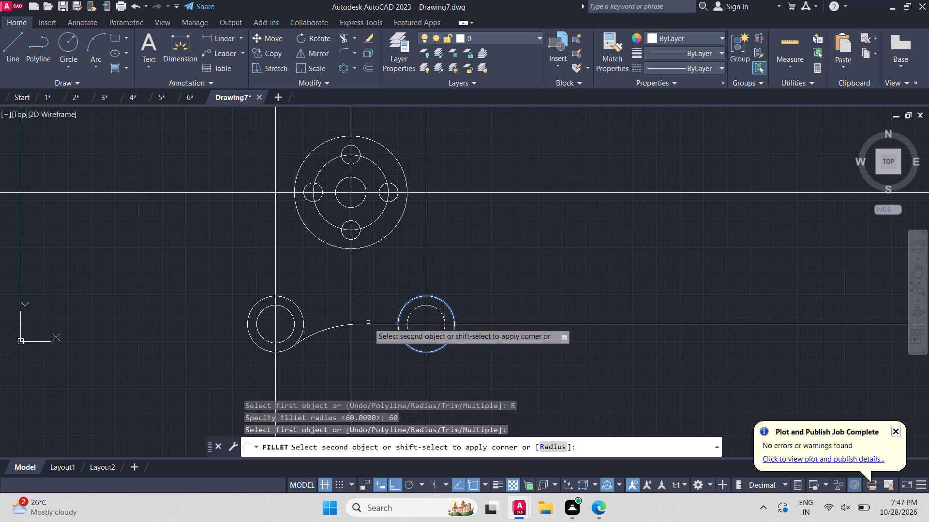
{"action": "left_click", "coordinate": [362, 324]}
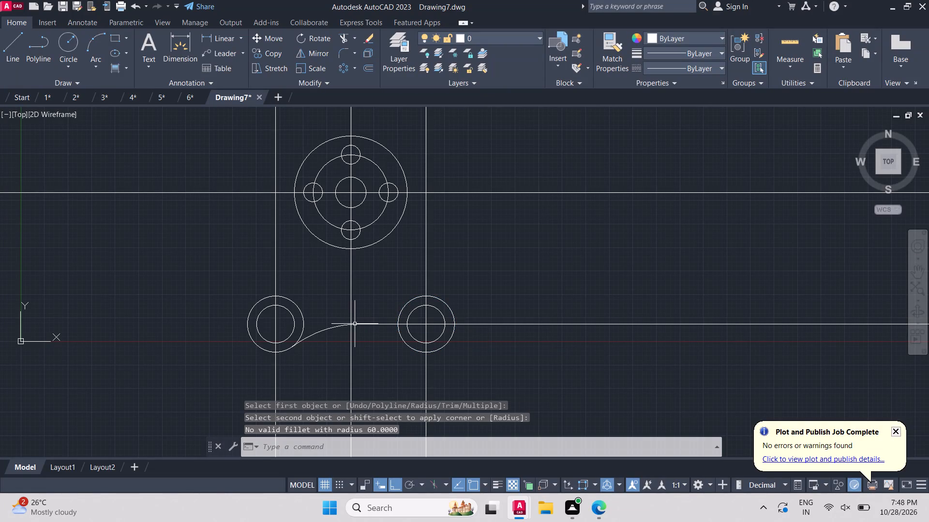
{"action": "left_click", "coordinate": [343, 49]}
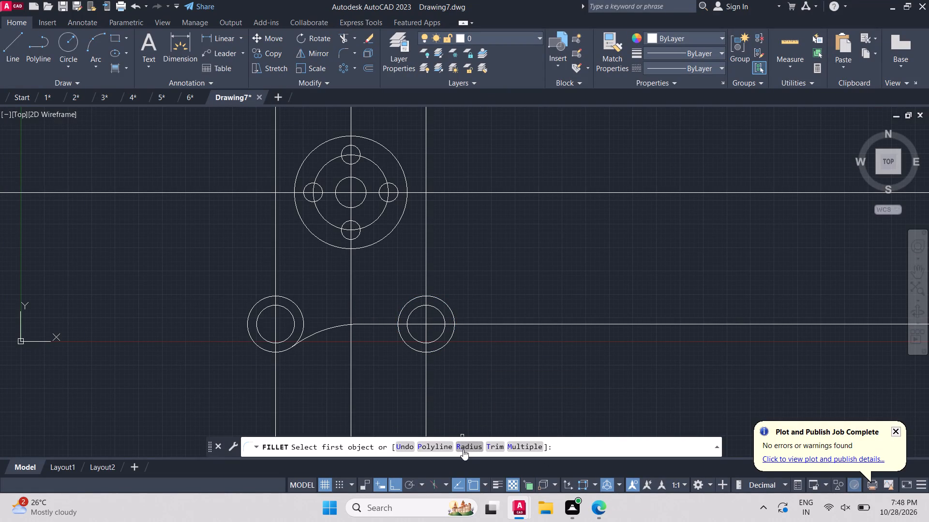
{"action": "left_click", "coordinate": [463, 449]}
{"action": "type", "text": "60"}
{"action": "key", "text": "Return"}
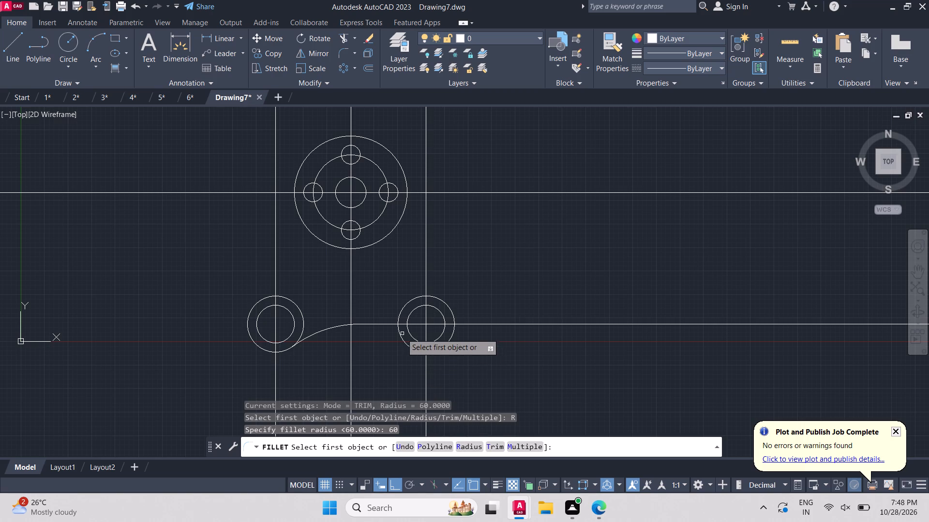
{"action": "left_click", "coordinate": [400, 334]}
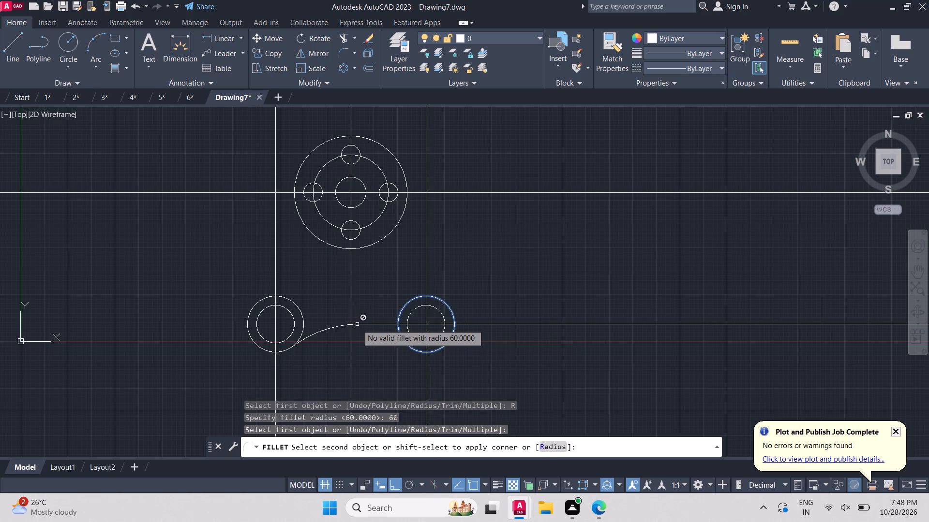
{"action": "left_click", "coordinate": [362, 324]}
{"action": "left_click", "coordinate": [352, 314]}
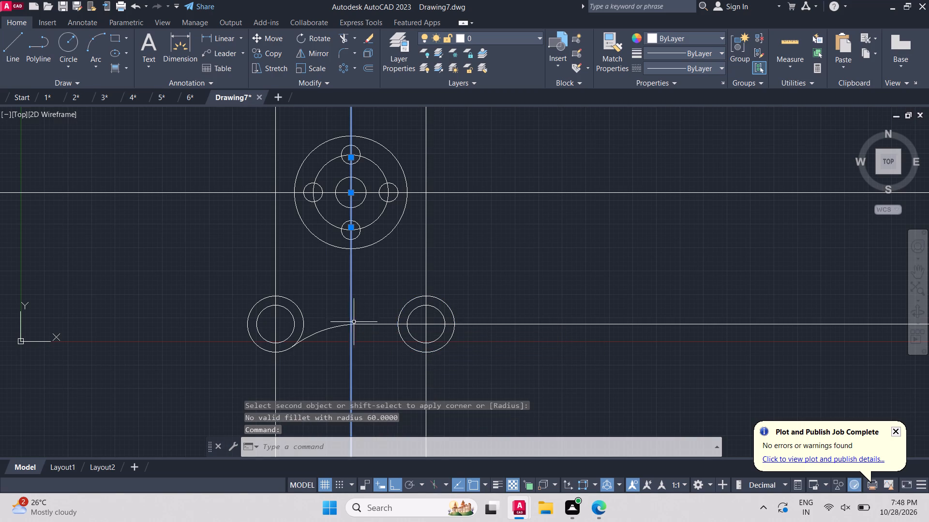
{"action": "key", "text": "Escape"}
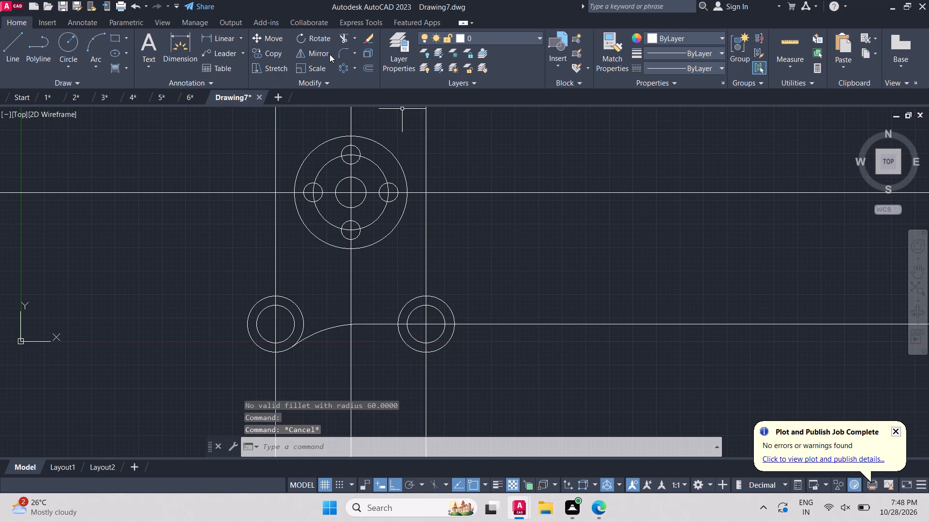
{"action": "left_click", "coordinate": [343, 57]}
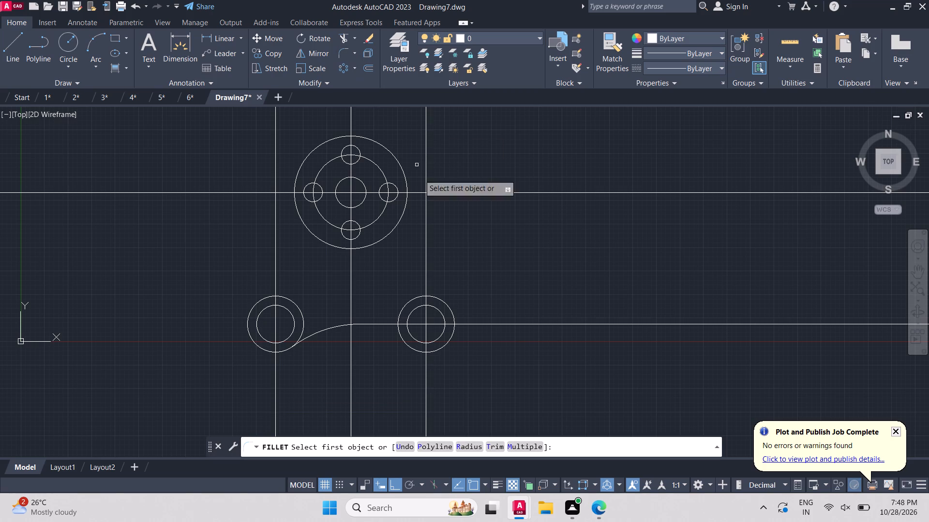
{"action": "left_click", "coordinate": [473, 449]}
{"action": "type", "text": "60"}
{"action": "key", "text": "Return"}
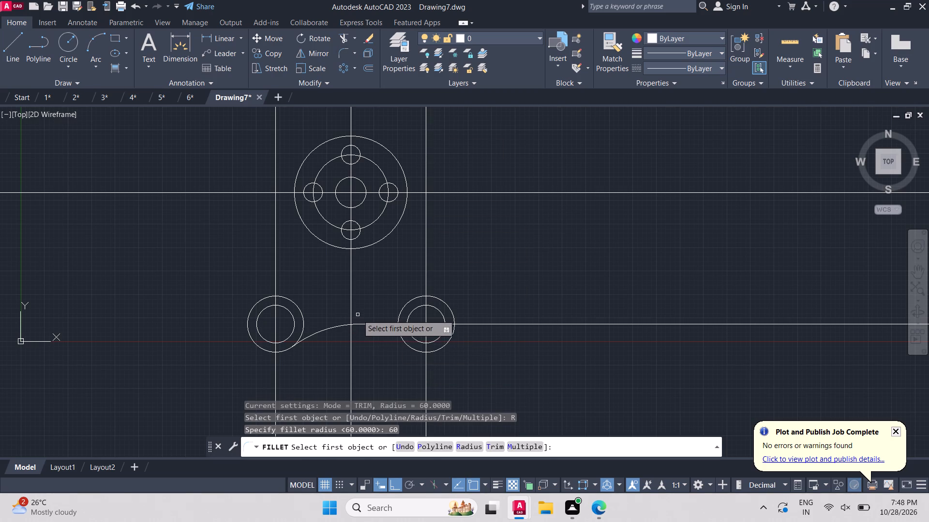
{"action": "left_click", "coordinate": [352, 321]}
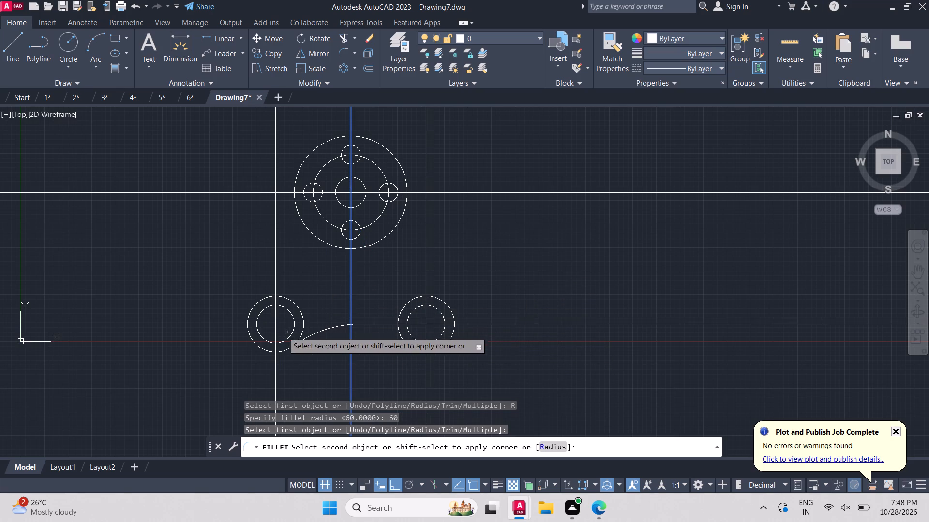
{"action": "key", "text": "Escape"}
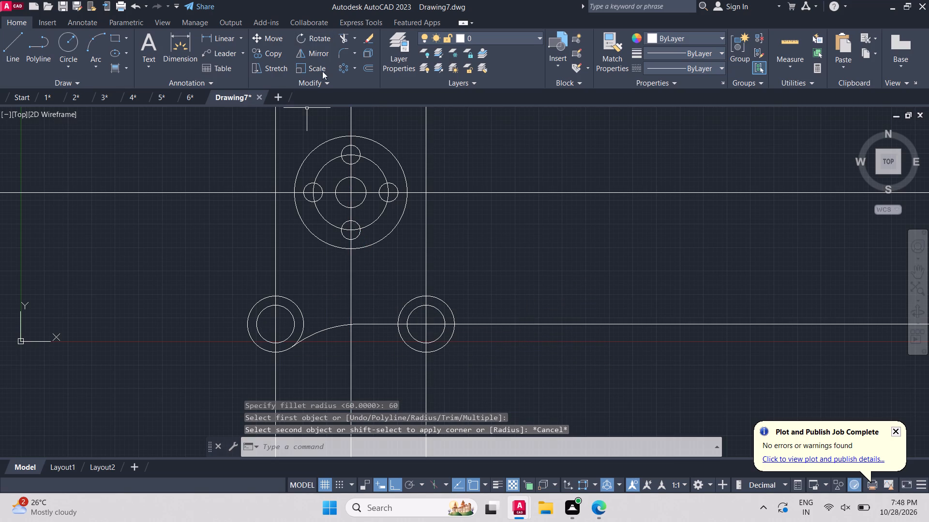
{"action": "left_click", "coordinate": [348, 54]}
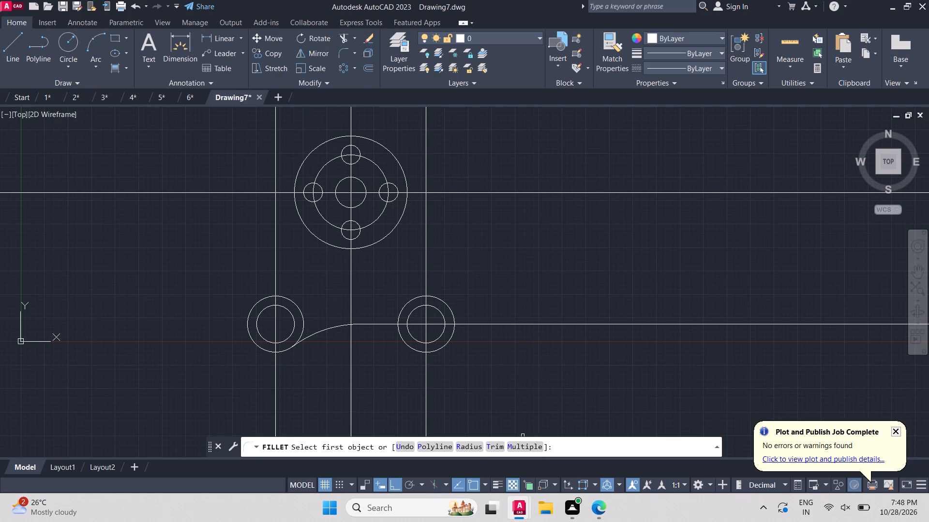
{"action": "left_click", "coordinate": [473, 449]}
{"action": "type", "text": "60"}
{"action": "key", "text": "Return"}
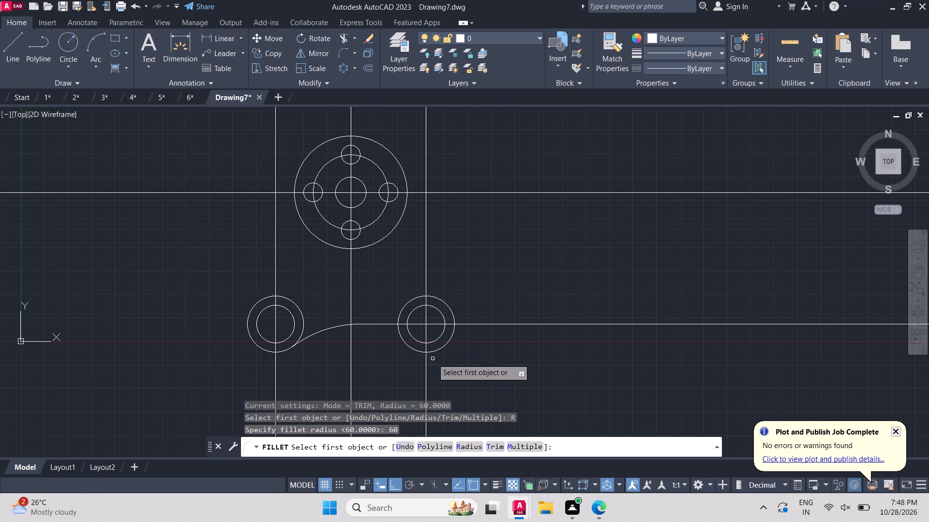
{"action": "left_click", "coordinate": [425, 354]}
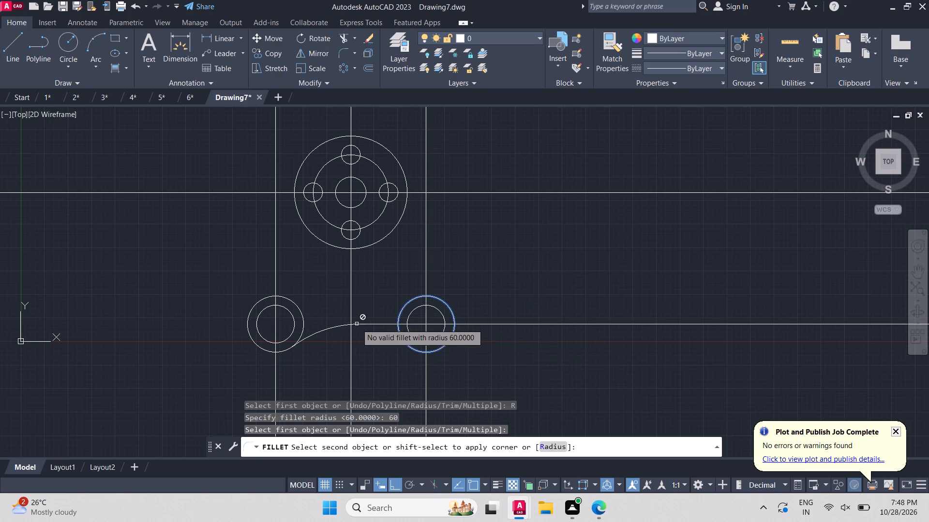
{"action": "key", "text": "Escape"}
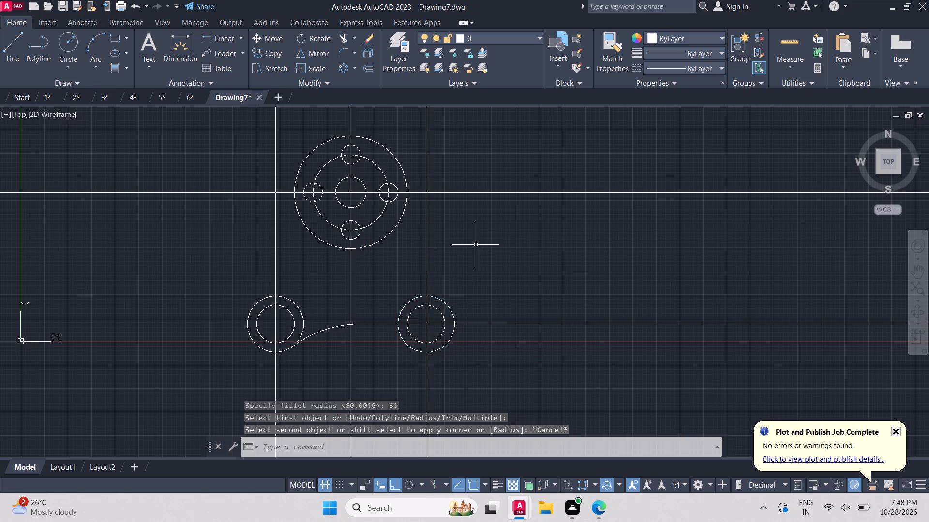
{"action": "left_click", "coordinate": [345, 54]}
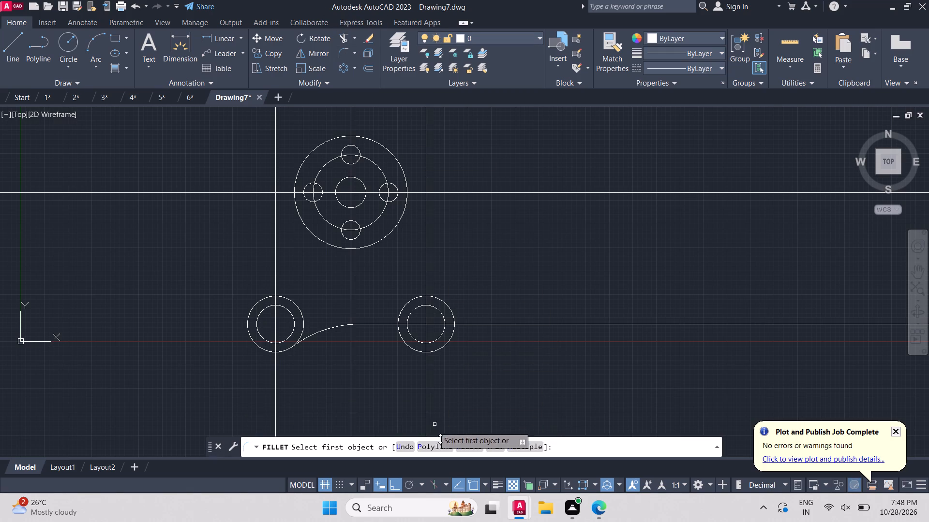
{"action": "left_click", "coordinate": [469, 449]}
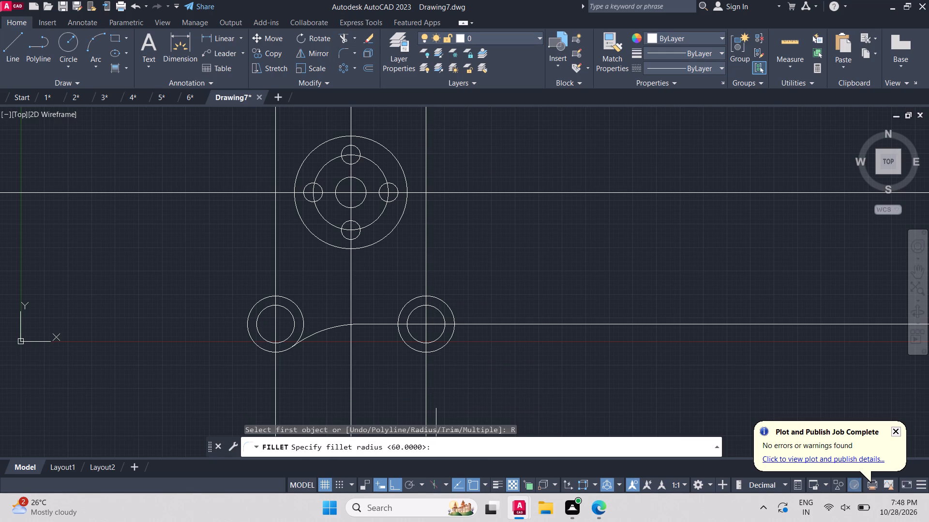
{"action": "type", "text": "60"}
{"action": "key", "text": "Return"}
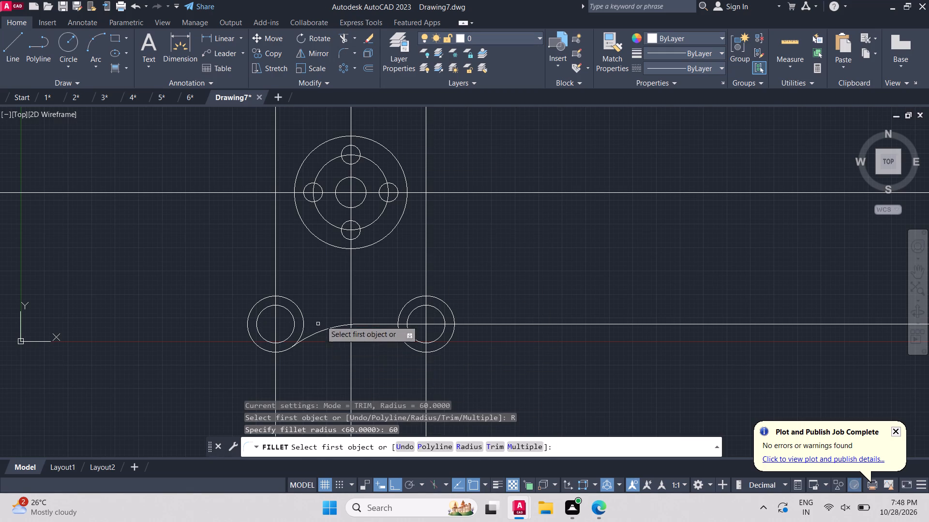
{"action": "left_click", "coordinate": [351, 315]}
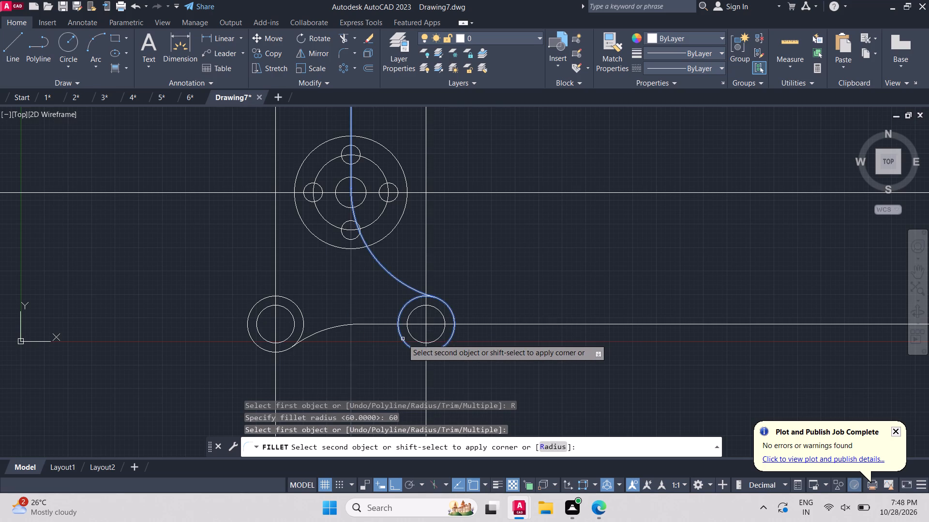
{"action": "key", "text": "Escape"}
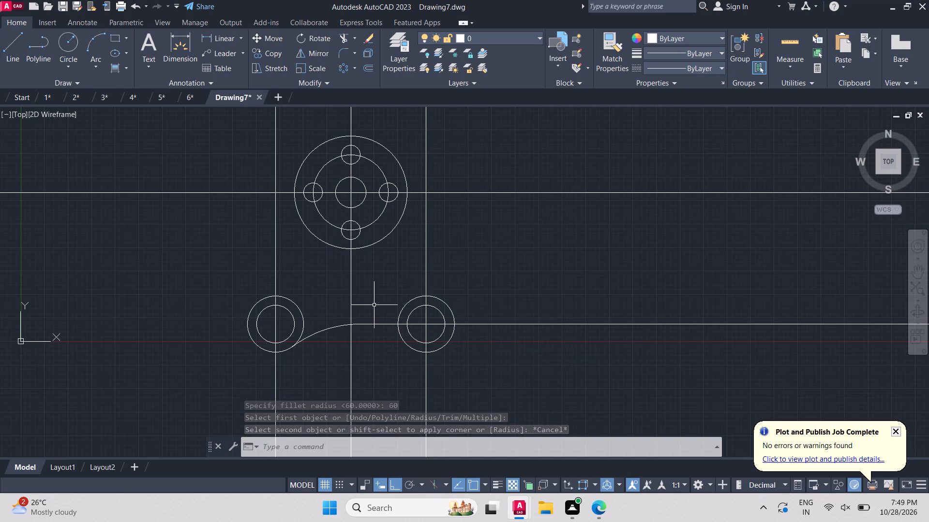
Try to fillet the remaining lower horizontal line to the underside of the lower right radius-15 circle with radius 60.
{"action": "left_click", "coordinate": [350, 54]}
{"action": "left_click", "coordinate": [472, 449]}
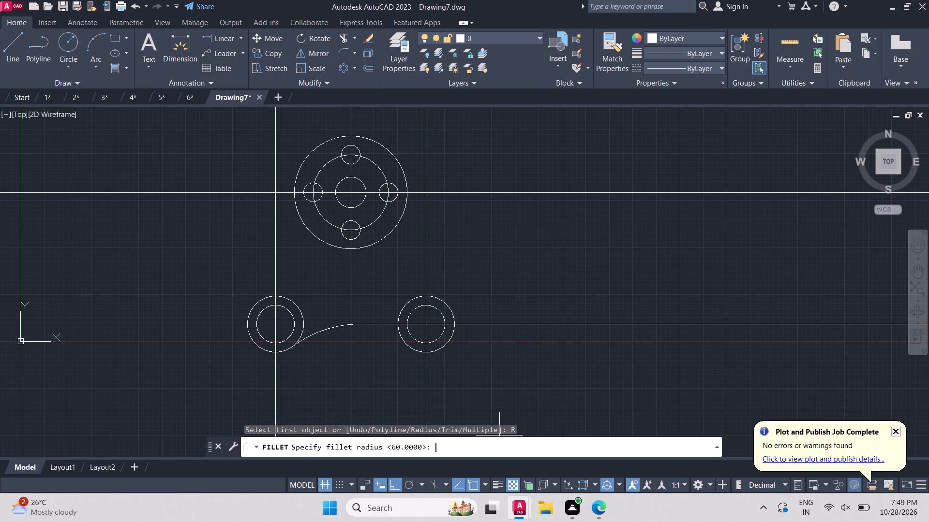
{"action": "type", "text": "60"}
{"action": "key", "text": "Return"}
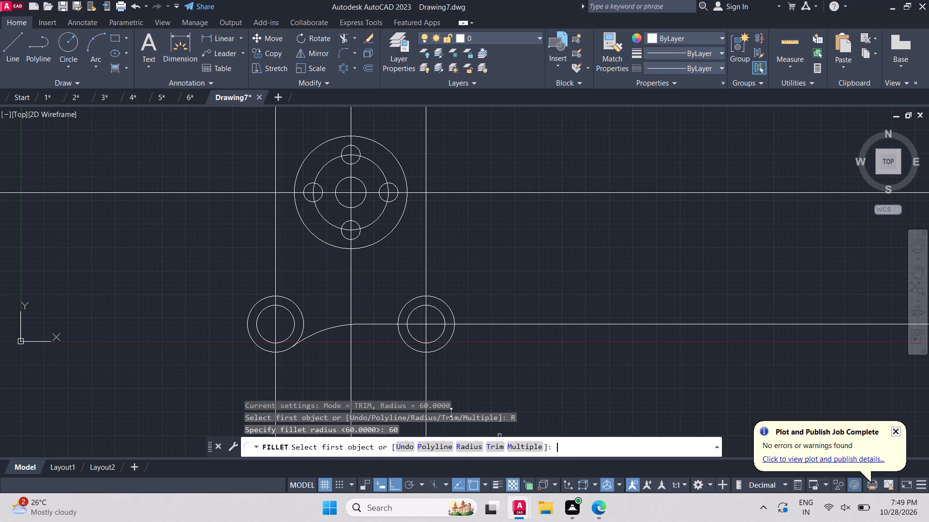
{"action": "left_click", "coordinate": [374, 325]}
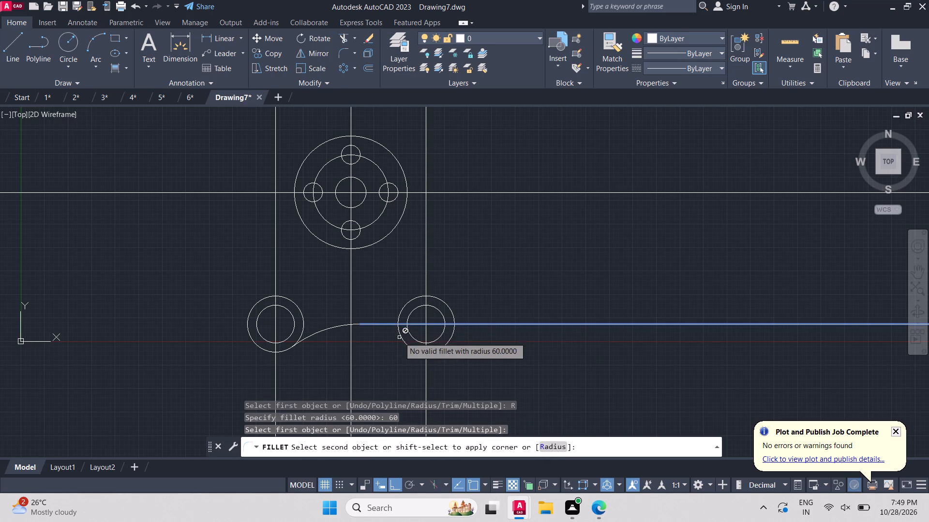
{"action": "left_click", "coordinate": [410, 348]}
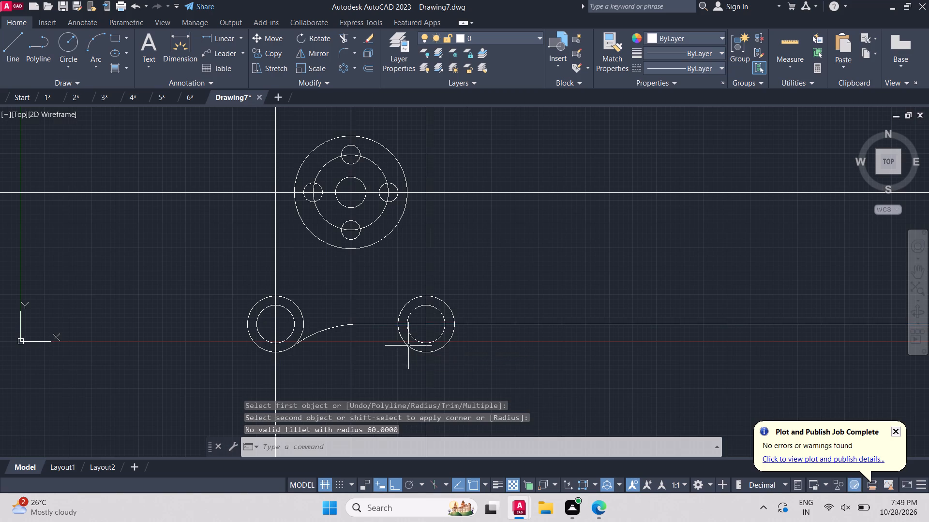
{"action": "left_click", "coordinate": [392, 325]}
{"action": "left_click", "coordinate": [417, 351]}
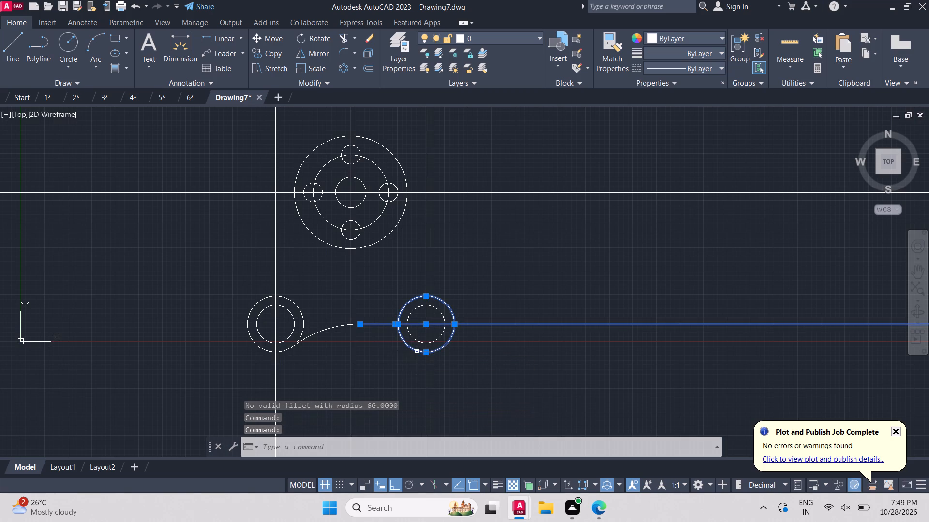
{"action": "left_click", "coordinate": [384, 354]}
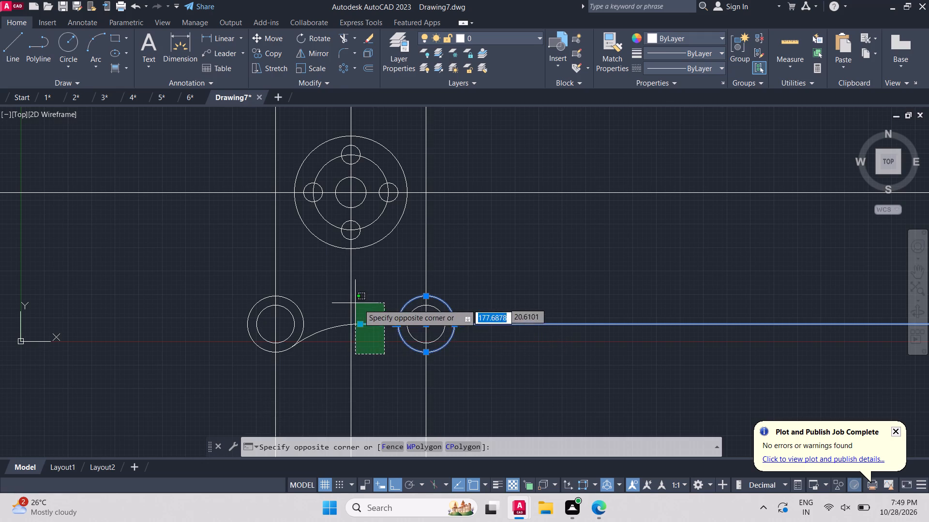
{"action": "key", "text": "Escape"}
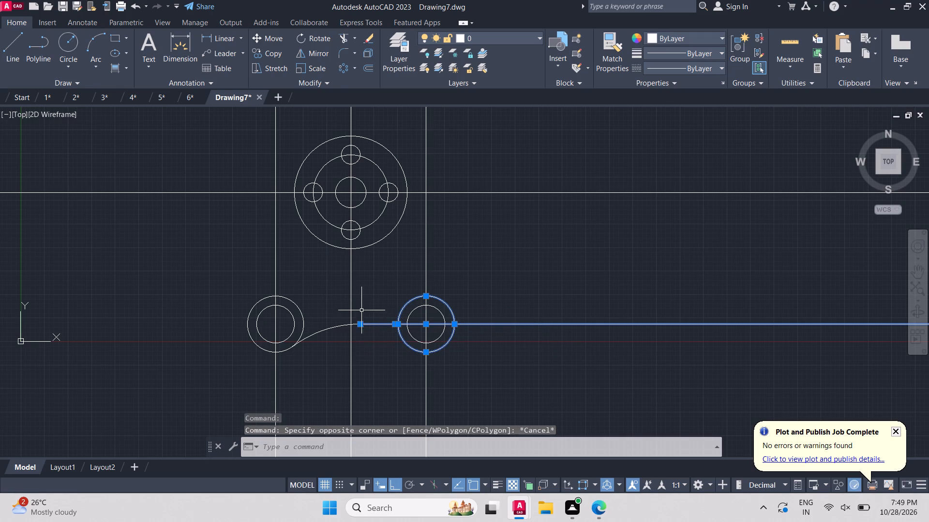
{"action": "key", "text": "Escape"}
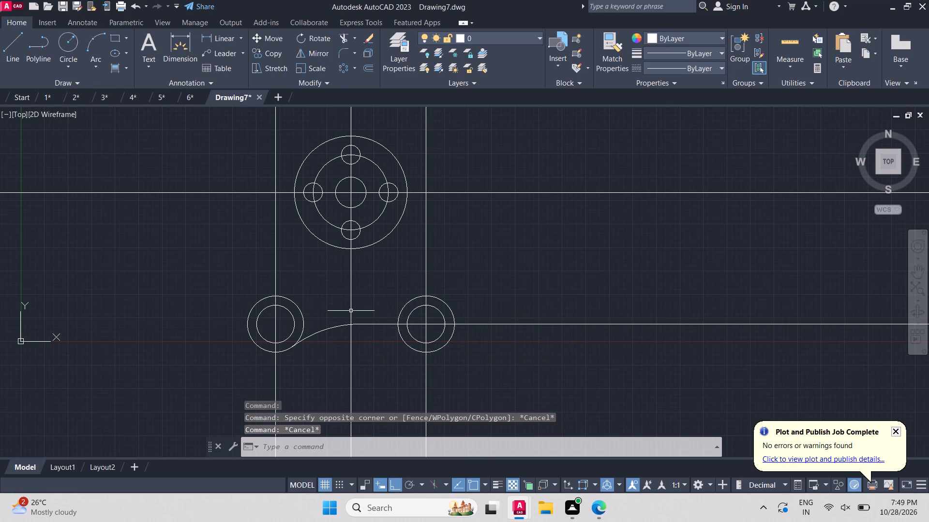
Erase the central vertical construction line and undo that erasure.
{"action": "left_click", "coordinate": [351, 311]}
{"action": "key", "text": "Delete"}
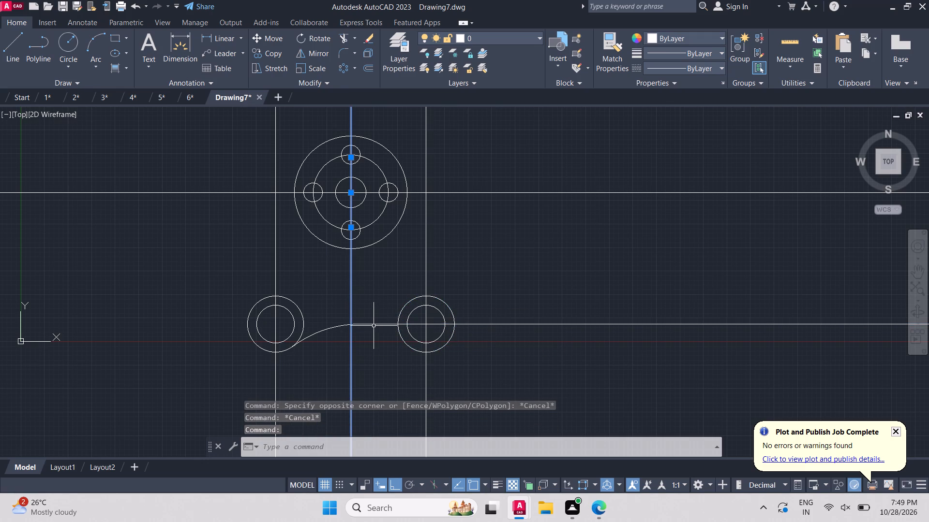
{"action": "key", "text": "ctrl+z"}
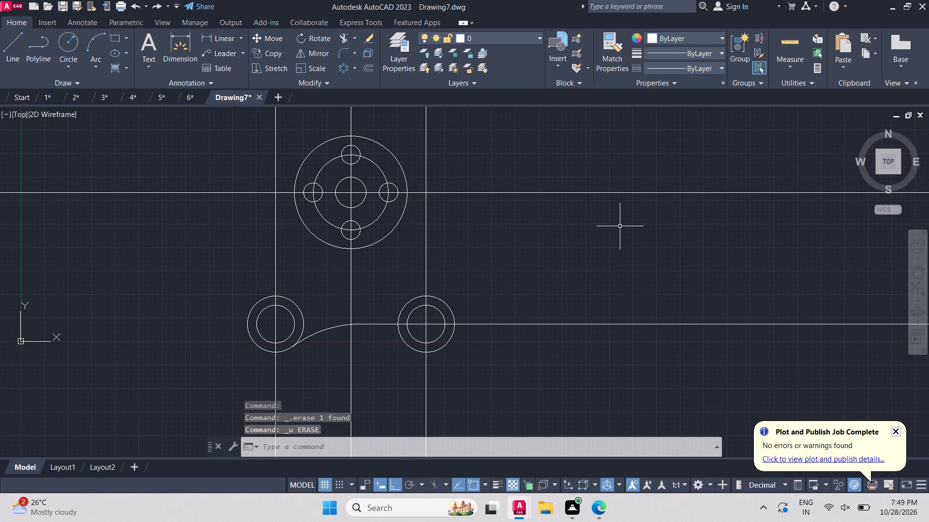
Draw a vertical line about 77 units long straight down from the bottom of the flange's outer circle.
{"action": "key", "text": "l"}
{"action": "key", "text": "Return"}
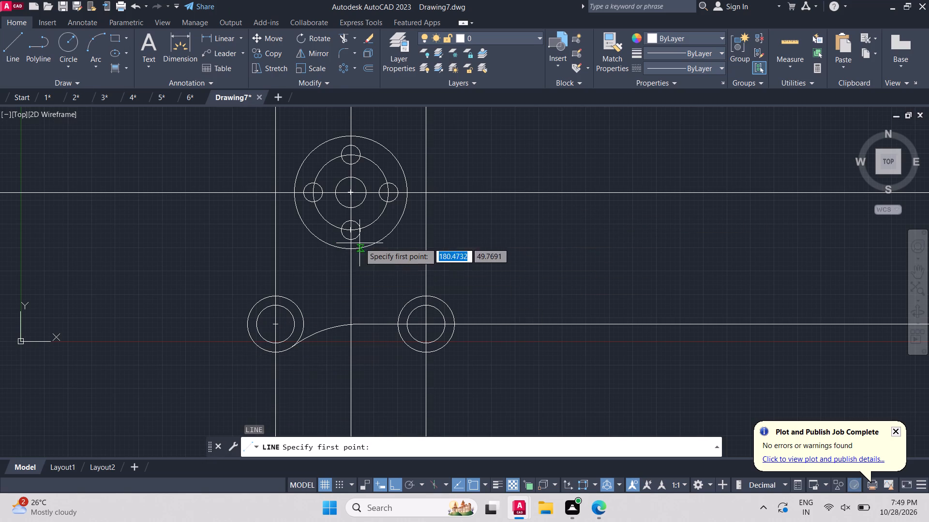
{"action": "left_click", "coordinate": [350, 250]}
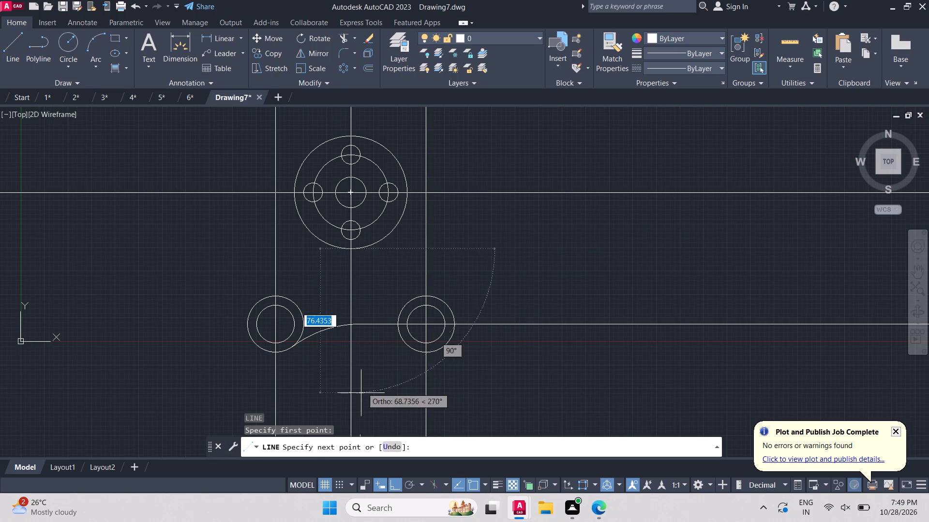
{"action": "left_click", "coordinate": [348, 394]}
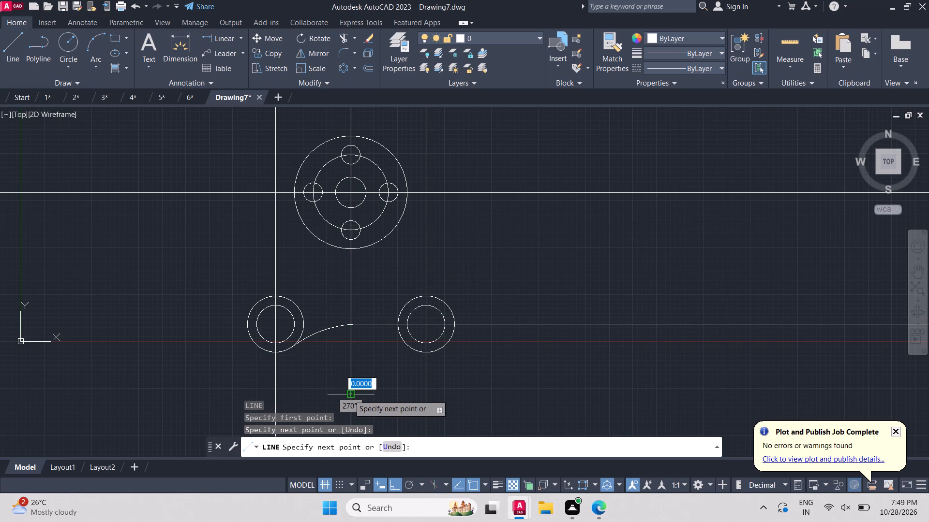
{"action": "key", "text": "space"}
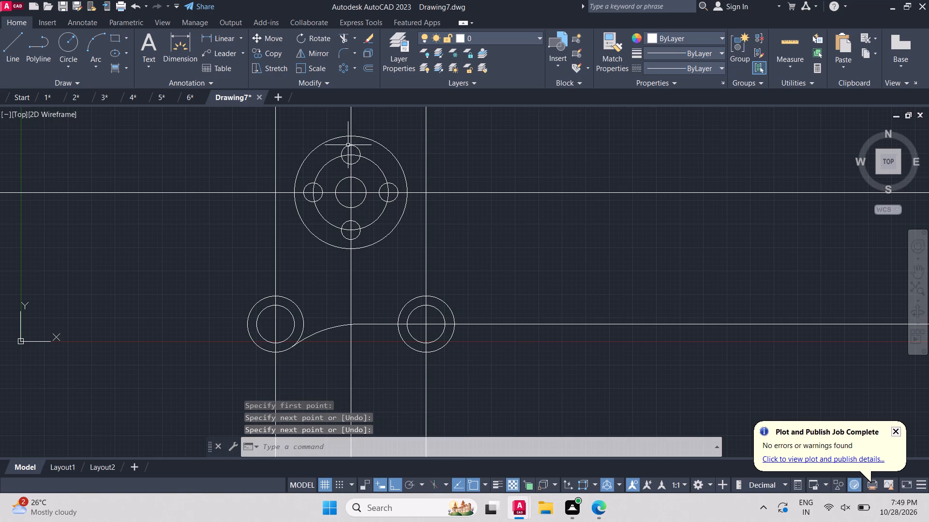
Erase the central vertical construction line through the flange, keeping the short vertical line below it.
{"action": "left_click", "coordinate": [352, 138]}
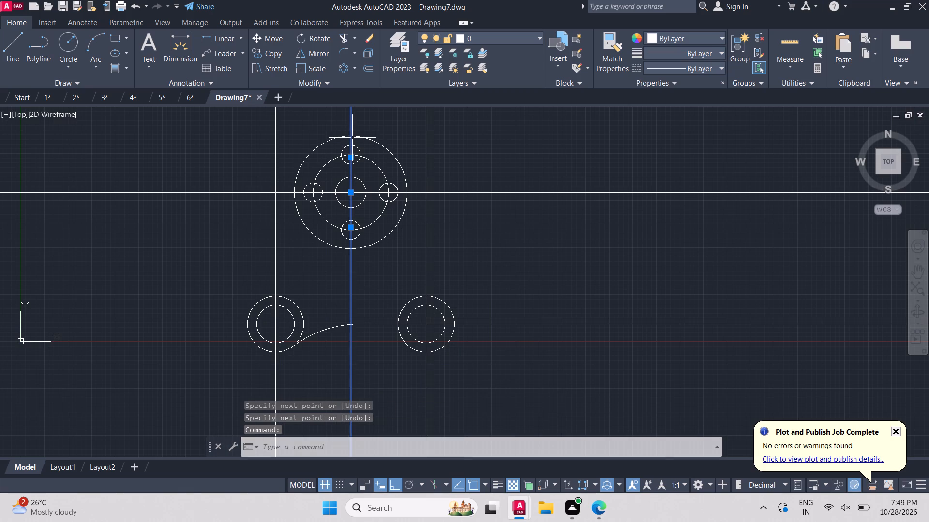
{"action": "key", "text": "Delete"}
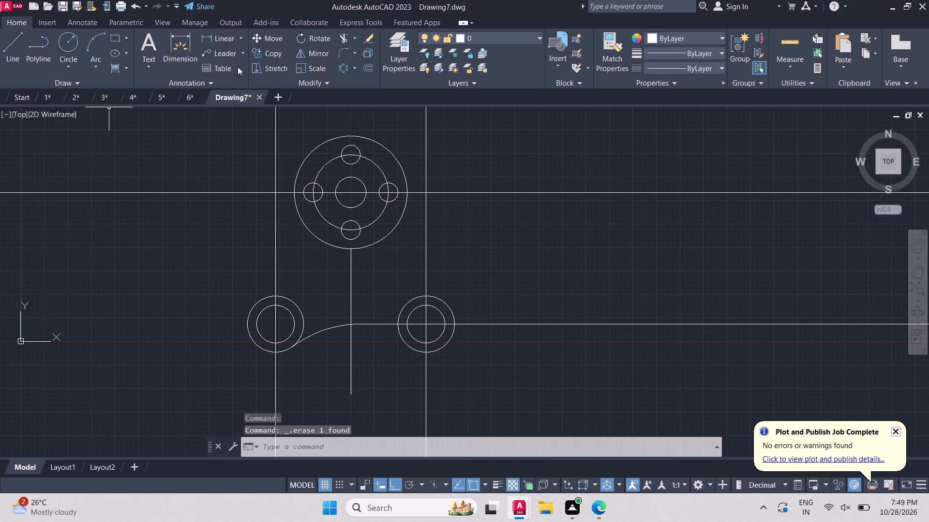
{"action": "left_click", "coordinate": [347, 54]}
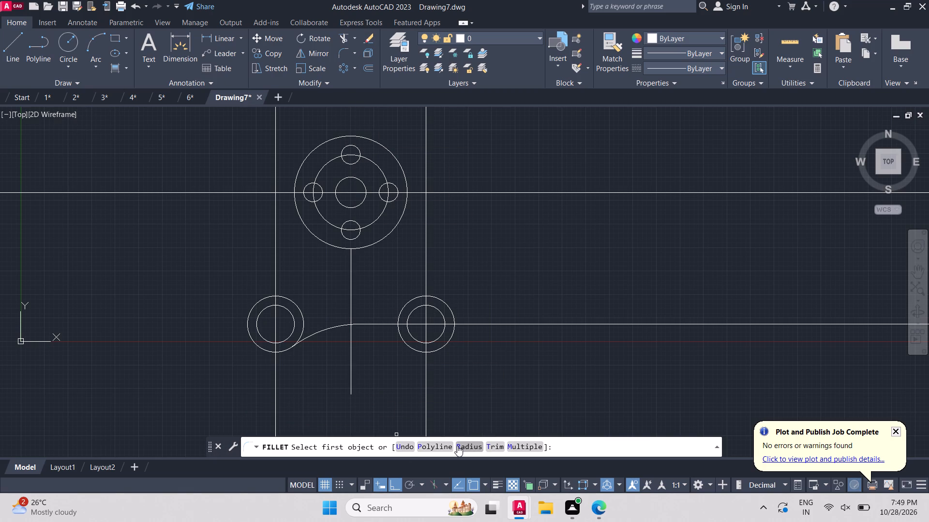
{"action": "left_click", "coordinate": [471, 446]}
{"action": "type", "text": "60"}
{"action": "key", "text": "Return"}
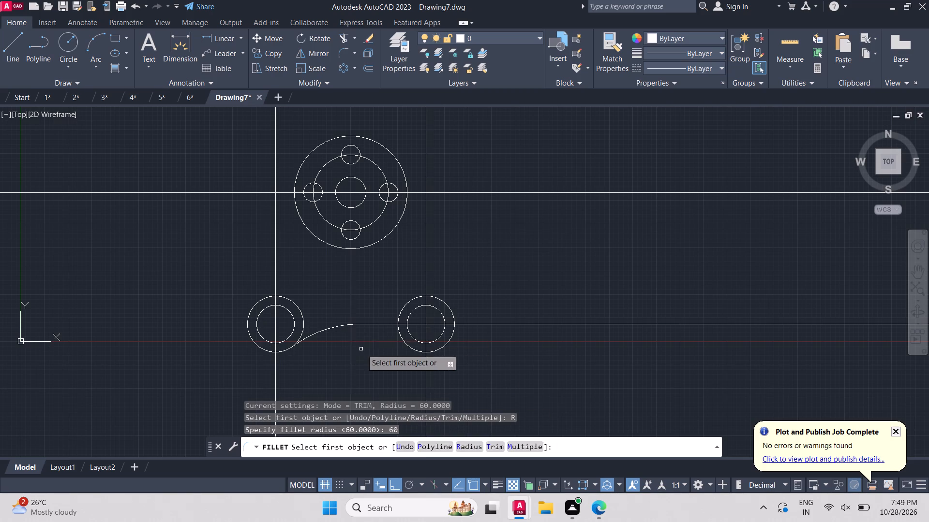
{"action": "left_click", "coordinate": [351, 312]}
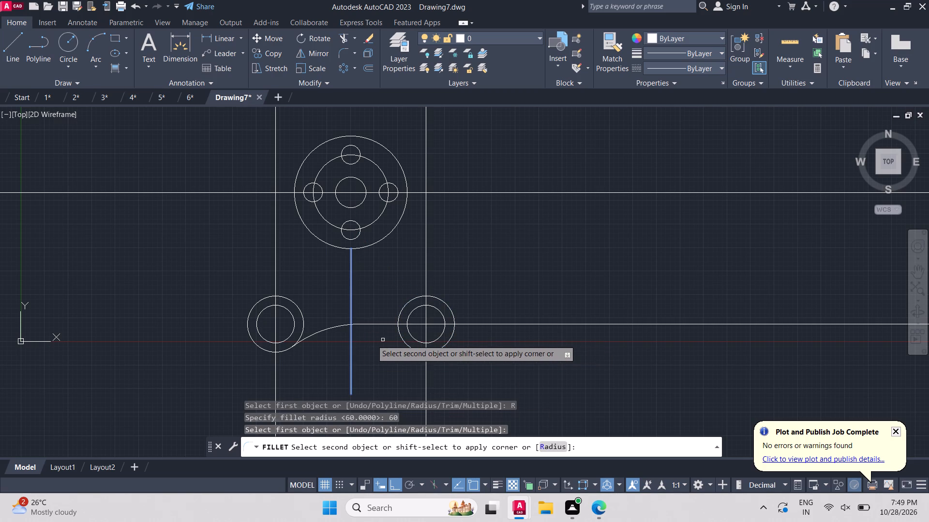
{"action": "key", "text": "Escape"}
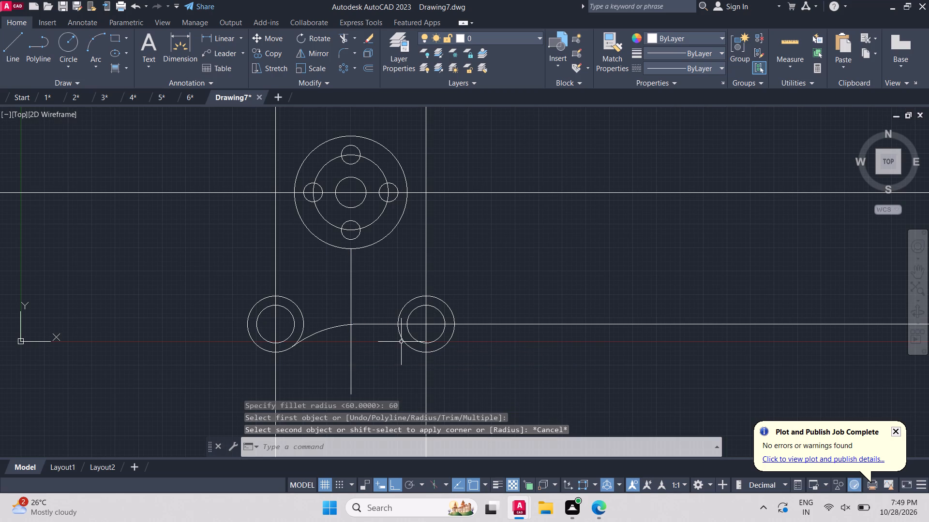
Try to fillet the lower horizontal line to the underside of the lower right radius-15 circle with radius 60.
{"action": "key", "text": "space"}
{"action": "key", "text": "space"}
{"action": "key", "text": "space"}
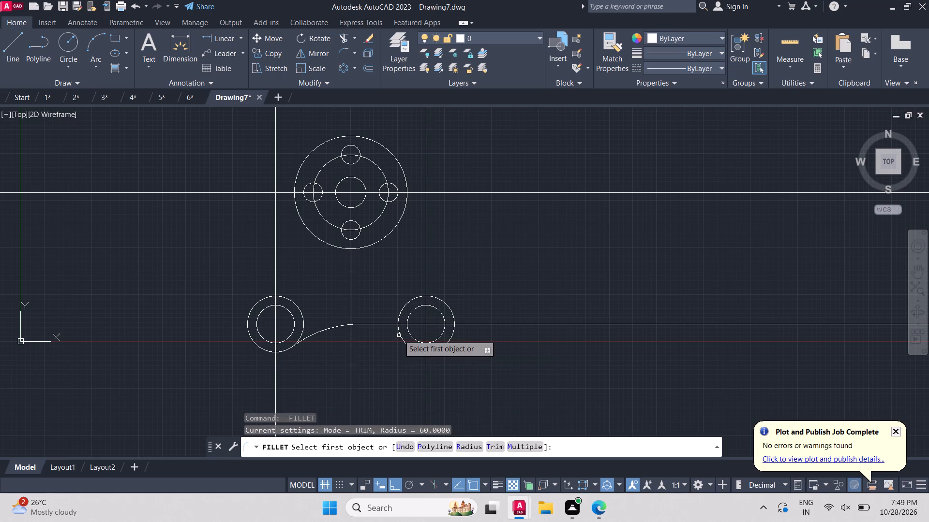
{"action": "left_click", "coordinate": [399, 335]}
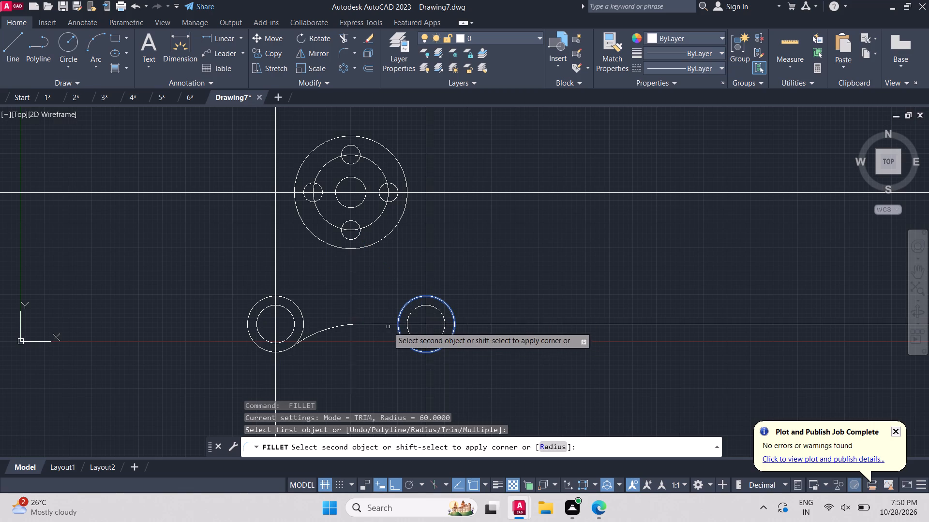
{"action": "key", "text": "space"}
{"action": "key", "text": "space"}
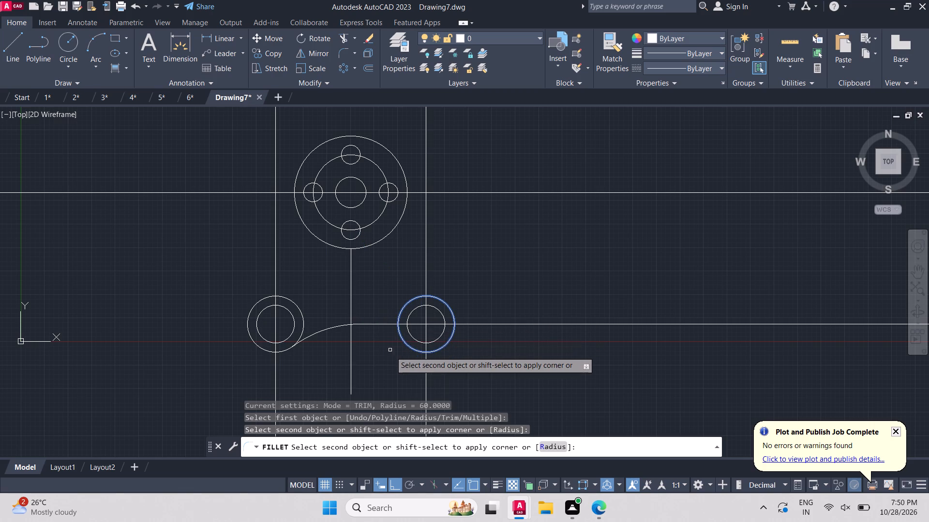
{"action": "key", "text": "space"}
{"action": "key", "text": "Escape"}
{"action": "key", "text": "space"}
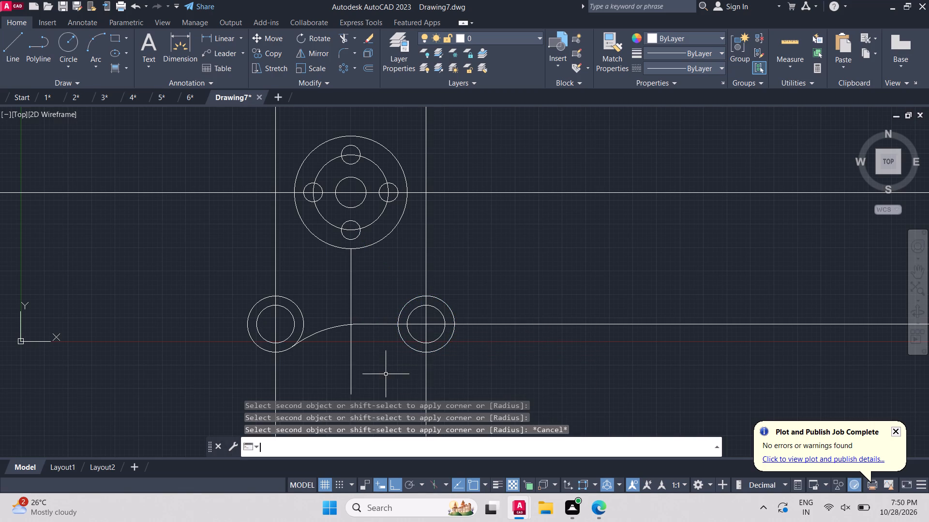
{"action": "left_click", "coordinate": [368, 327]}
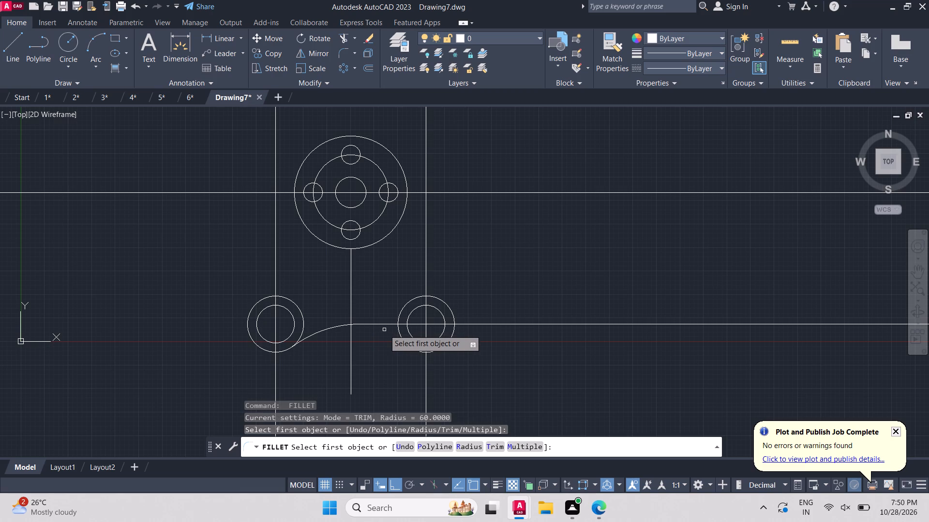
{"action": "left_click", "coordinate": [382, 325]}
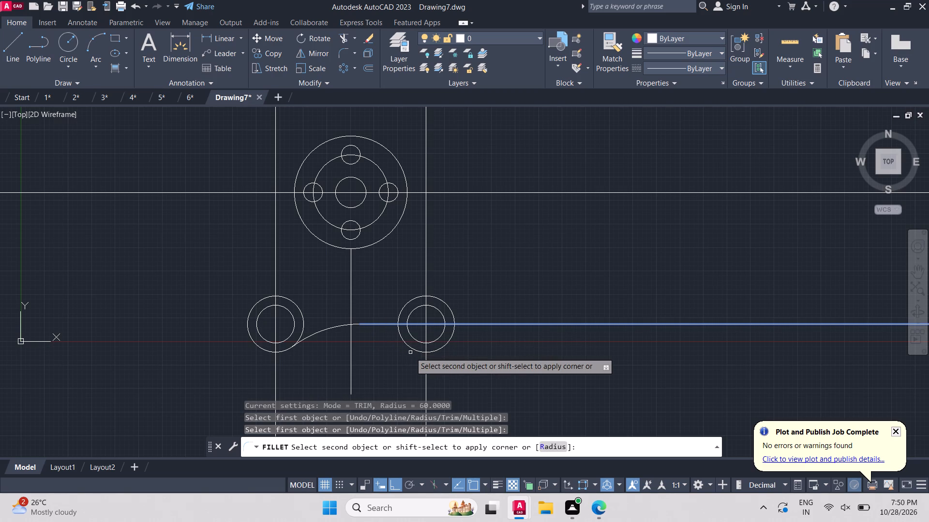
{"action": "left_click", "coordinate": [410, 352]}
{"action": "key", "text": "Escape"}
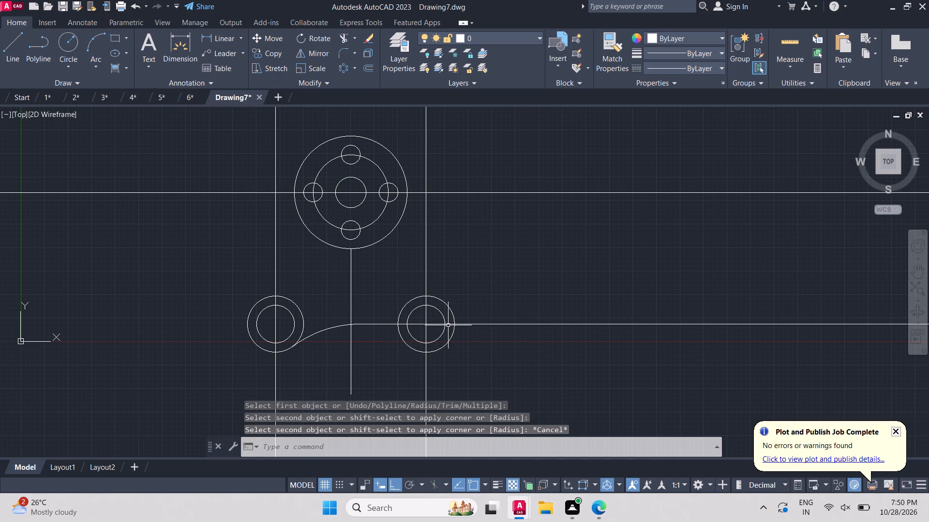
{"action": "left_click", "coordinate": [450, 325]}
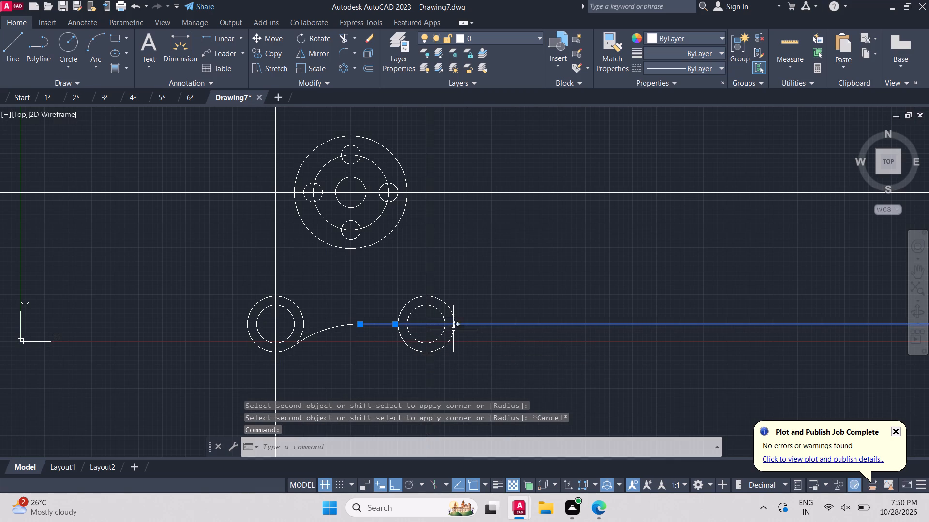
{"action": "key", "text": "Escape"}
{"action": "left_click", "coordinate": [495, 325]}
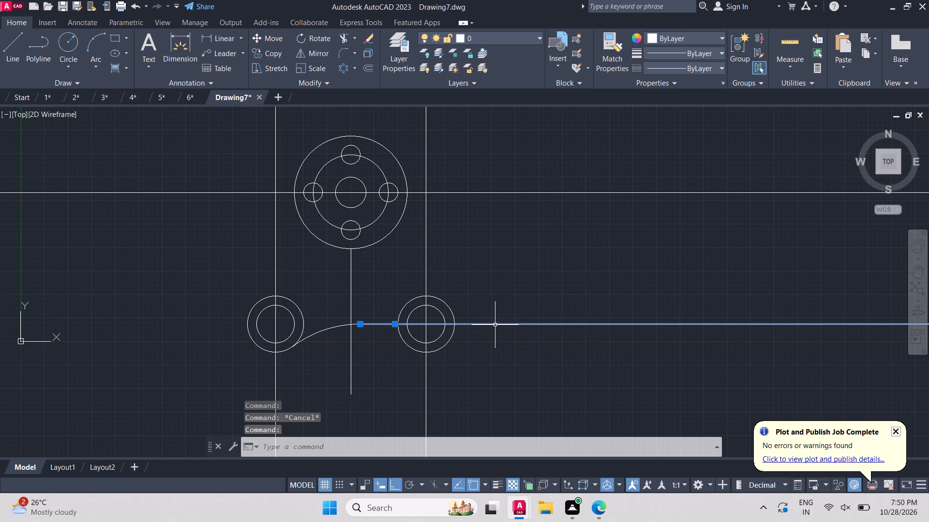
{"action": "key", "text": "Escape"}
Undo the central construction line's erasure, the short vertical line below the flange, and the radius 60 fillet at the lower left circle.
{"action": "key", "text": "ctrl+z"}
{"action": "key", "text": "ctrl+z"}
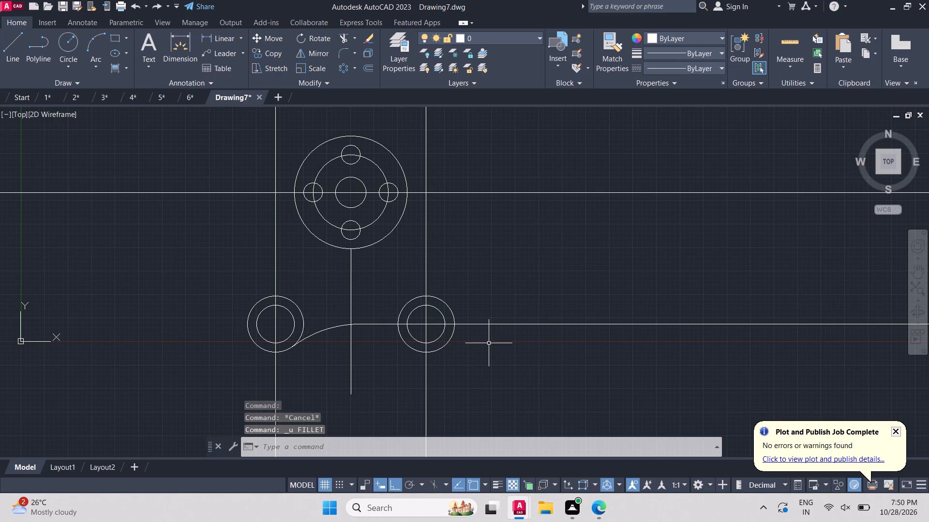
{"action": "key", "text": "ctrl+z"}
{"action": "key", "text": "ctrl+z"}
{"action": "key", "text": "ctrl+z"}
{"action": "key", "text": "ctrl+z"}
{"action": "key", "text": "ctrl+z"}
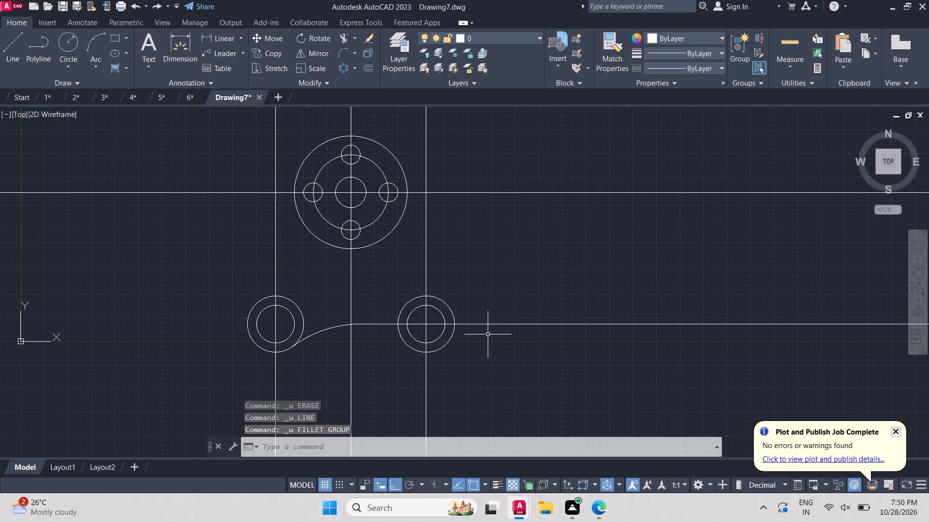
{"action": "key", "text": "ctrl+z"}
{"action": "key", "text": "ctrl+z"}
{"action": "key", "text": "ctrl+z"}
{"action": "key", "text": "ctrl+z"}
{"action": "key", "text": "ctrl+z"}
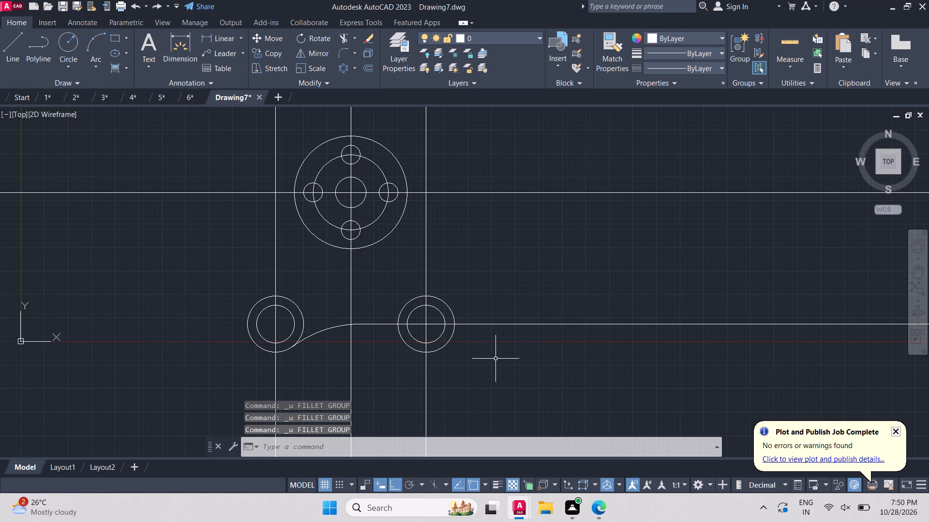
{"action": "key", "text": "ctrl+z"}
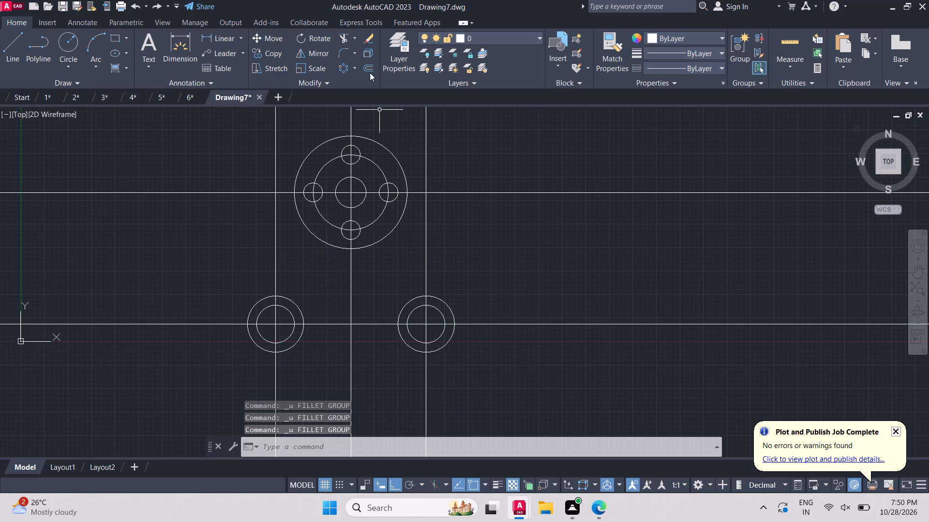
Fillet the underside of the lower left radius-15 circle to the lower horizontal construction line with radius 60.
{"action": "left_click", "coordinate": [338, 52]}
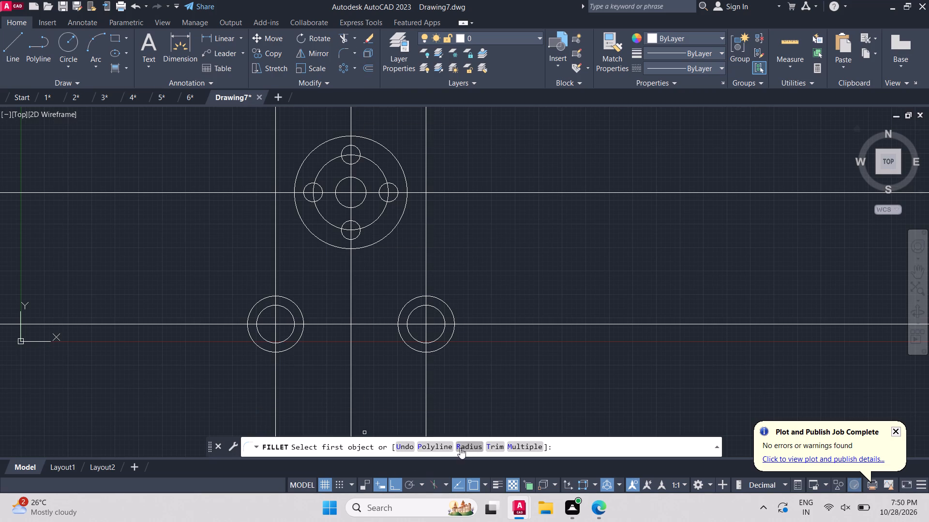
{"action": "left_click", "coordinate": [461, 448]}
{"action": "type", "text": "60"}
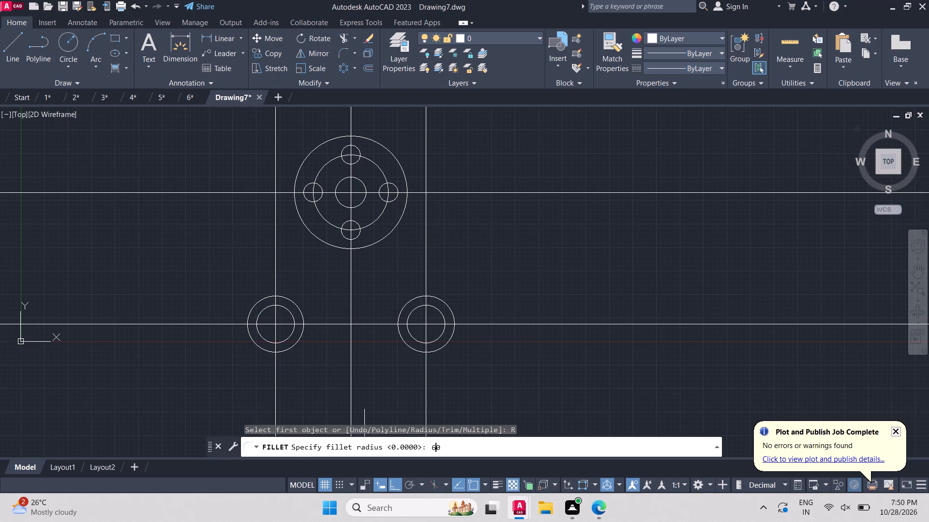
{"action": "key", "text": "Return"}
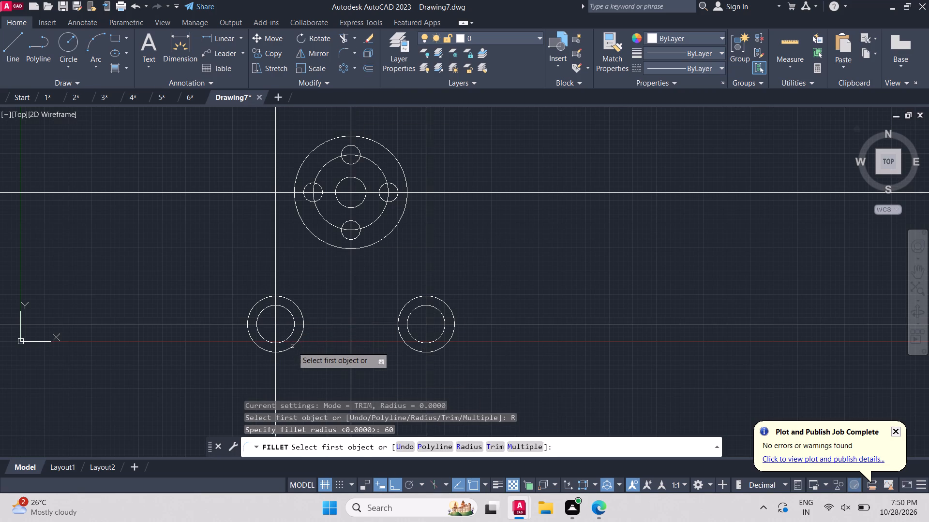
{"action": "left_click", "coordinate": [292, 347]}
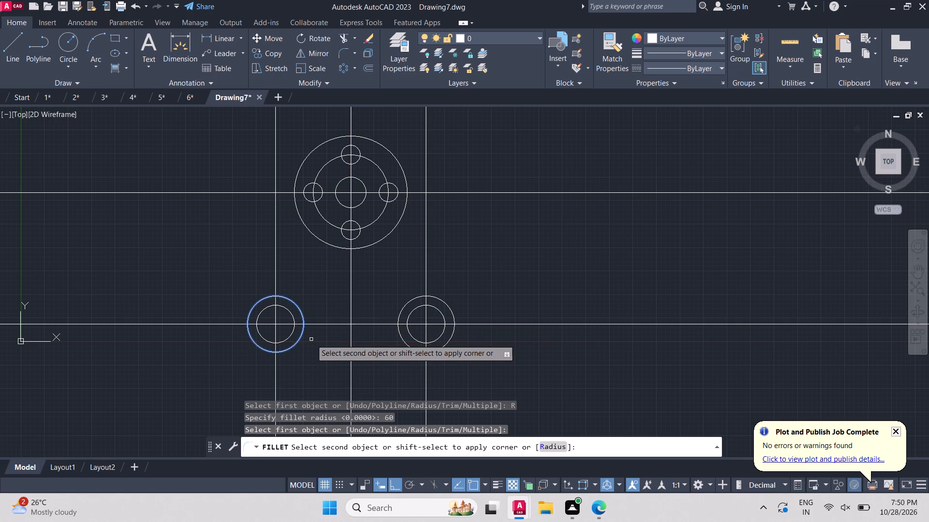
{"action": "left_click", "coordinate": [353, 325]}
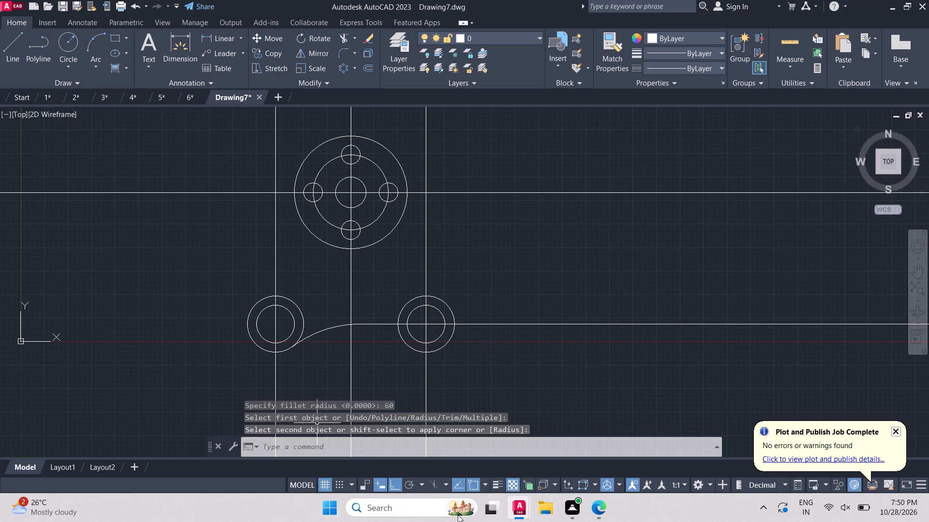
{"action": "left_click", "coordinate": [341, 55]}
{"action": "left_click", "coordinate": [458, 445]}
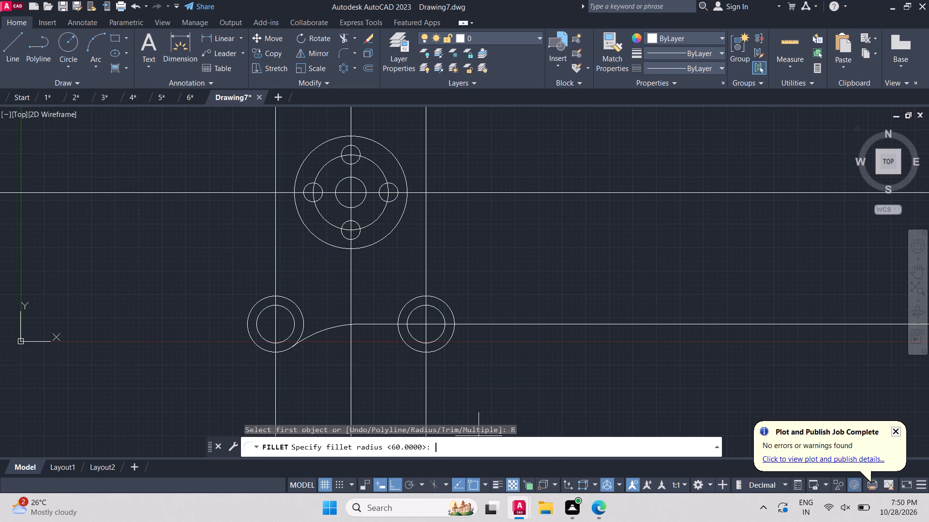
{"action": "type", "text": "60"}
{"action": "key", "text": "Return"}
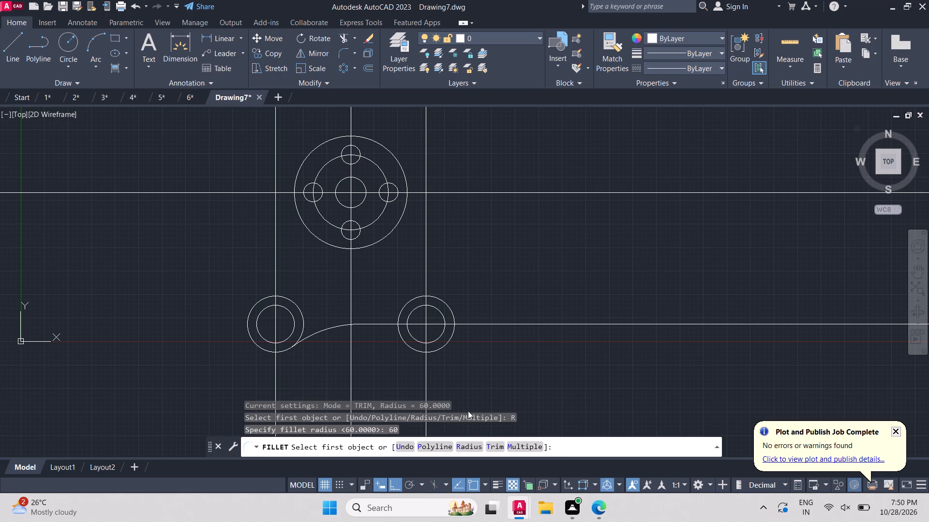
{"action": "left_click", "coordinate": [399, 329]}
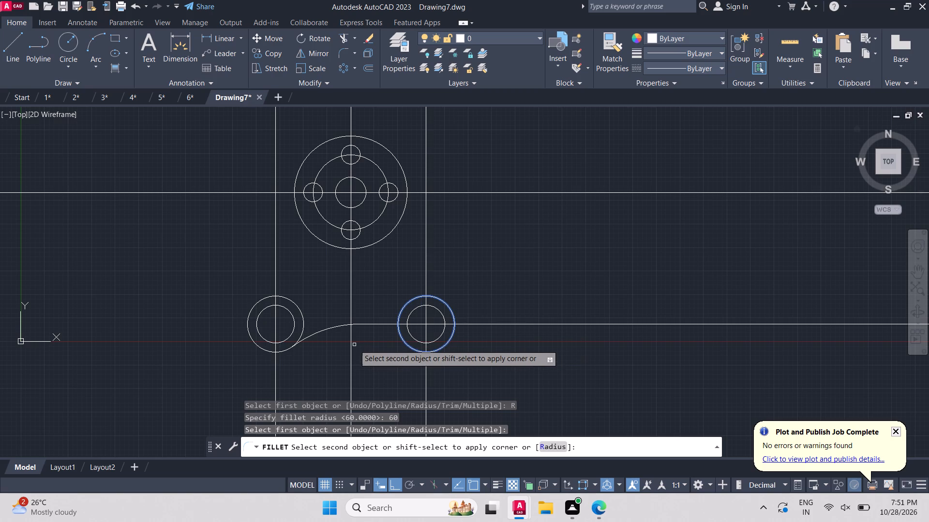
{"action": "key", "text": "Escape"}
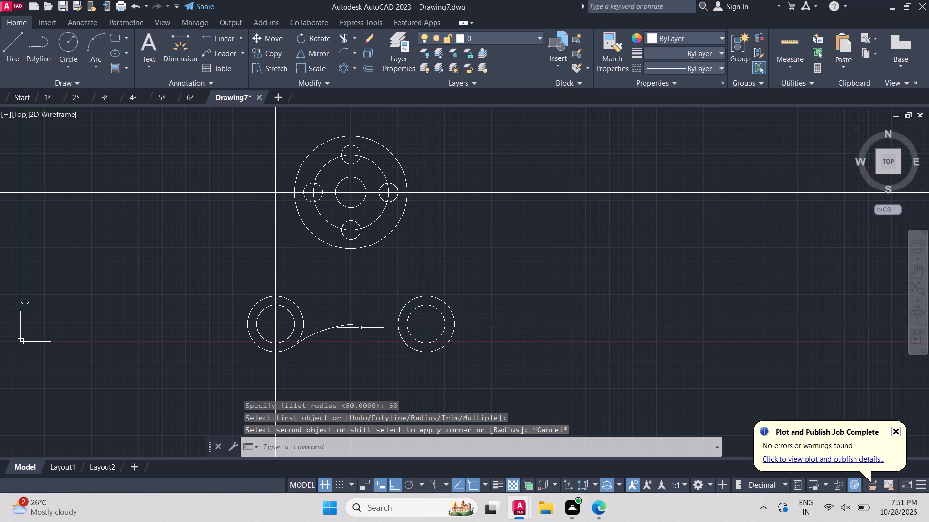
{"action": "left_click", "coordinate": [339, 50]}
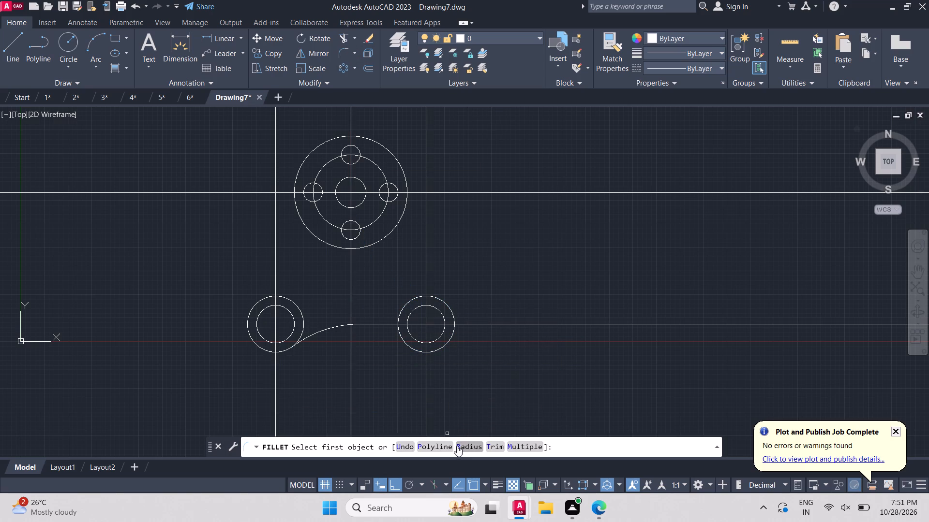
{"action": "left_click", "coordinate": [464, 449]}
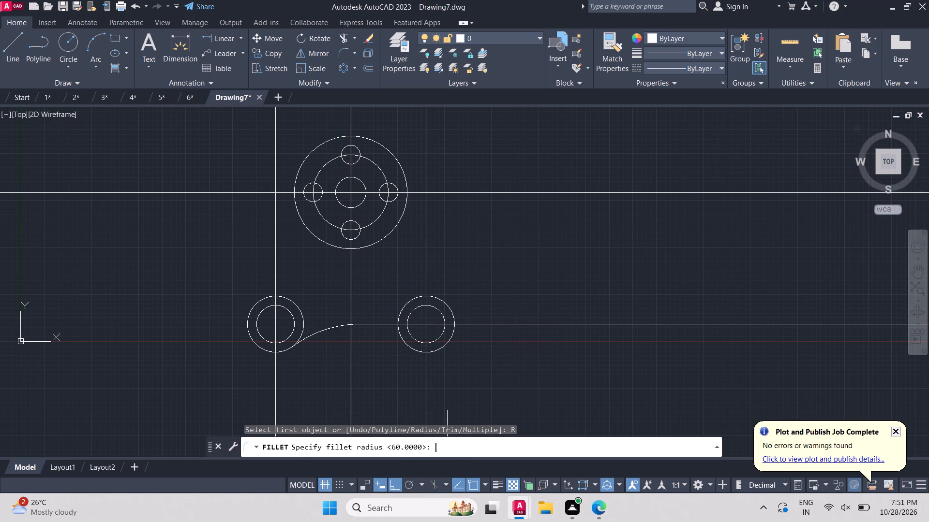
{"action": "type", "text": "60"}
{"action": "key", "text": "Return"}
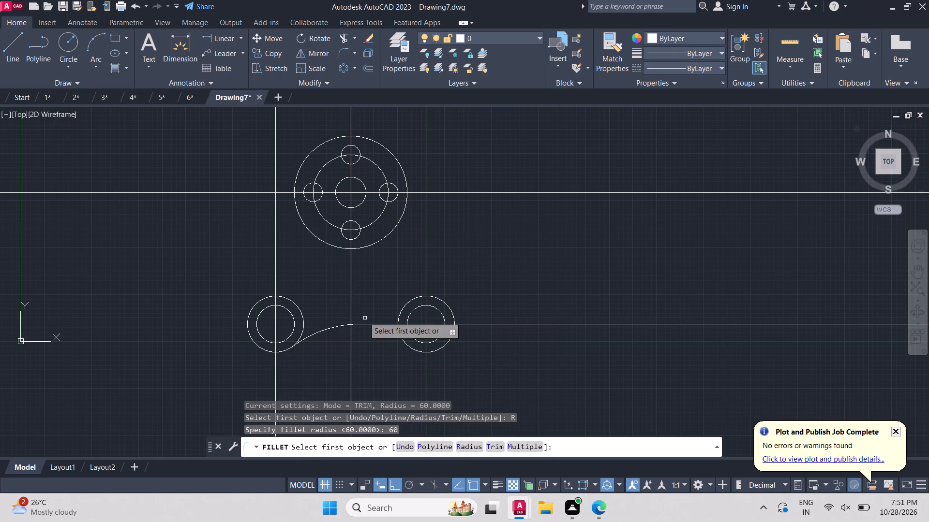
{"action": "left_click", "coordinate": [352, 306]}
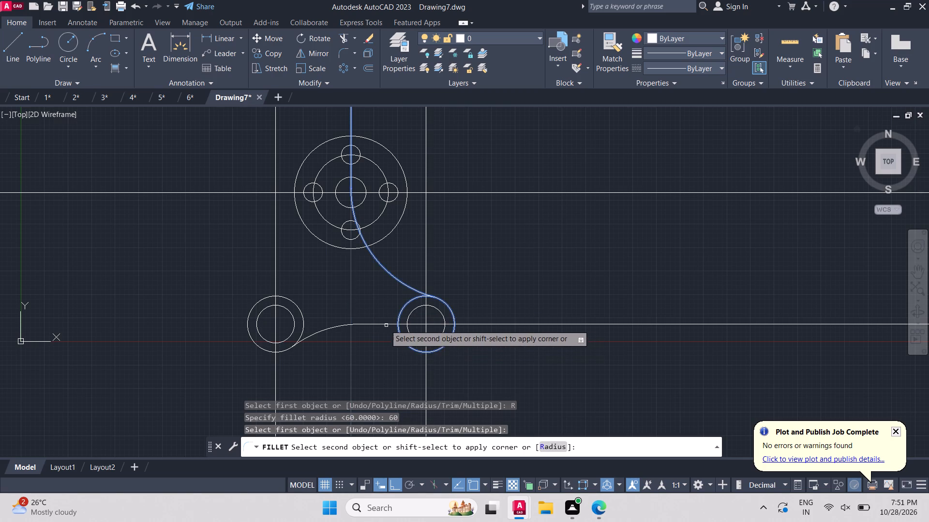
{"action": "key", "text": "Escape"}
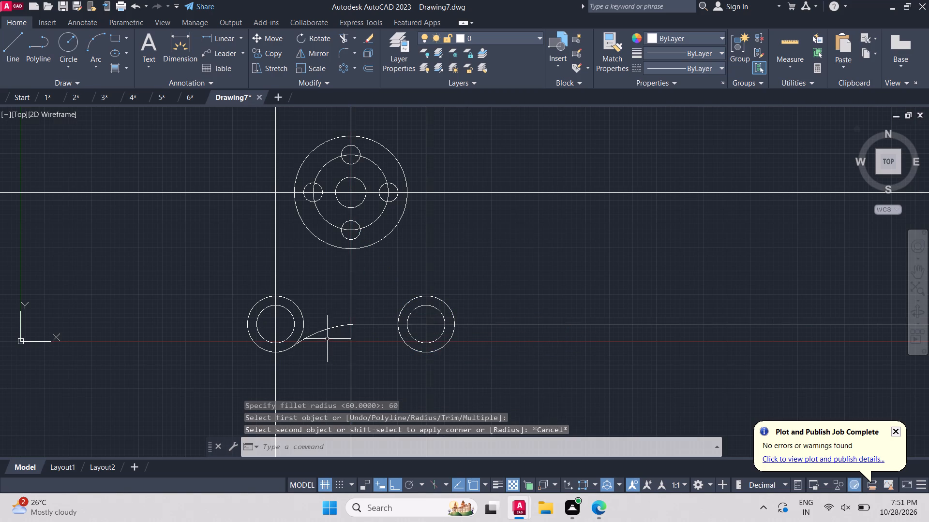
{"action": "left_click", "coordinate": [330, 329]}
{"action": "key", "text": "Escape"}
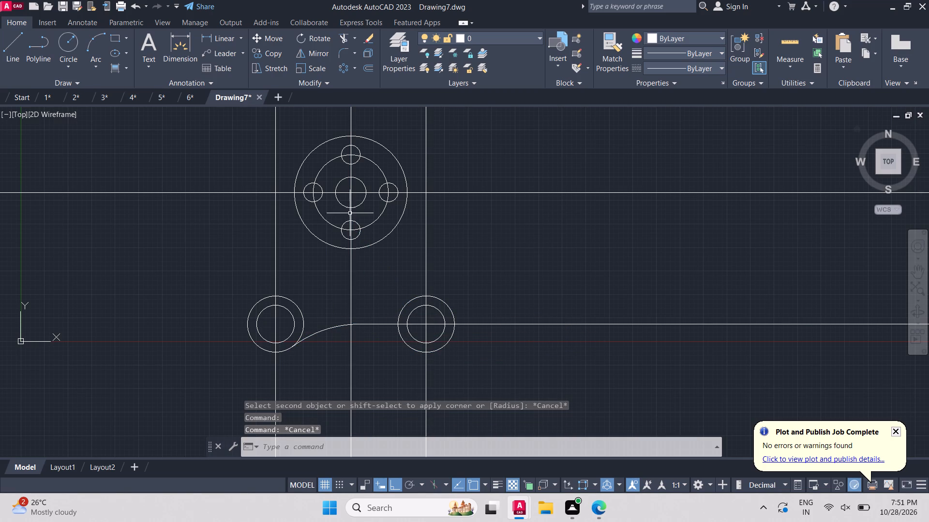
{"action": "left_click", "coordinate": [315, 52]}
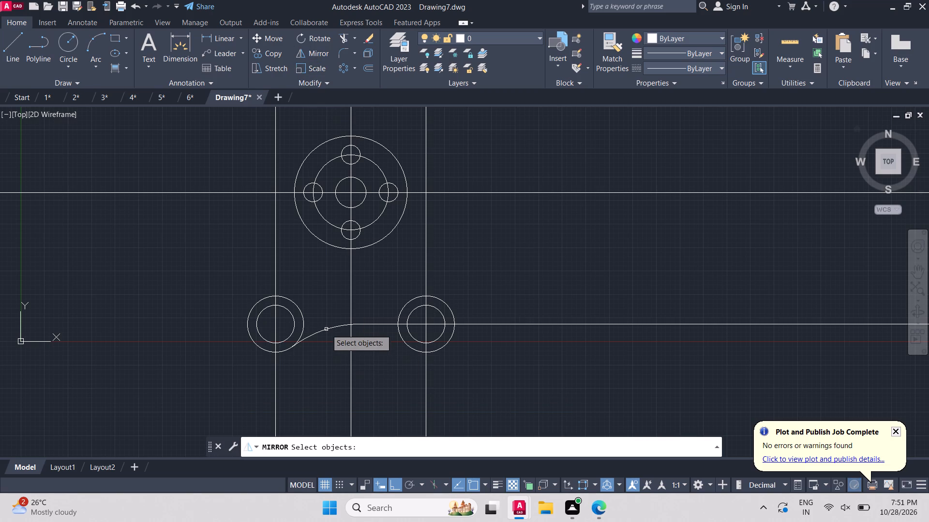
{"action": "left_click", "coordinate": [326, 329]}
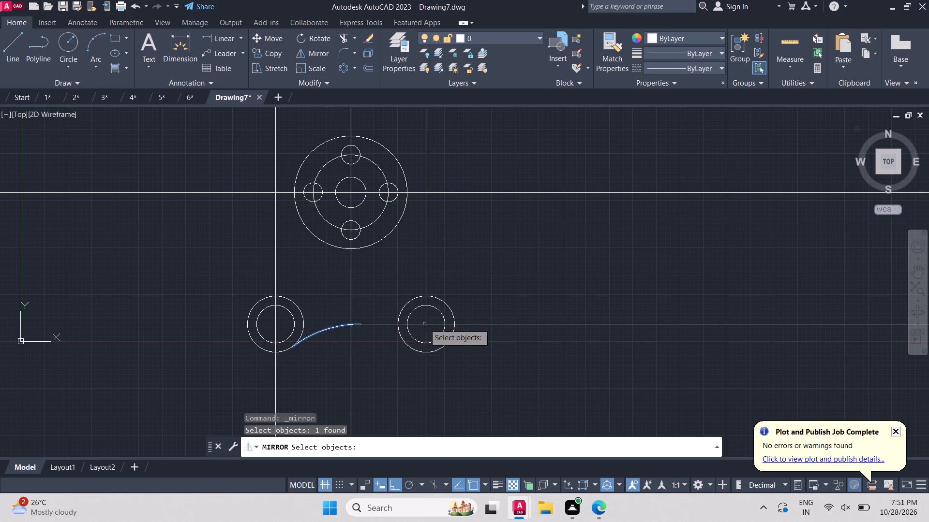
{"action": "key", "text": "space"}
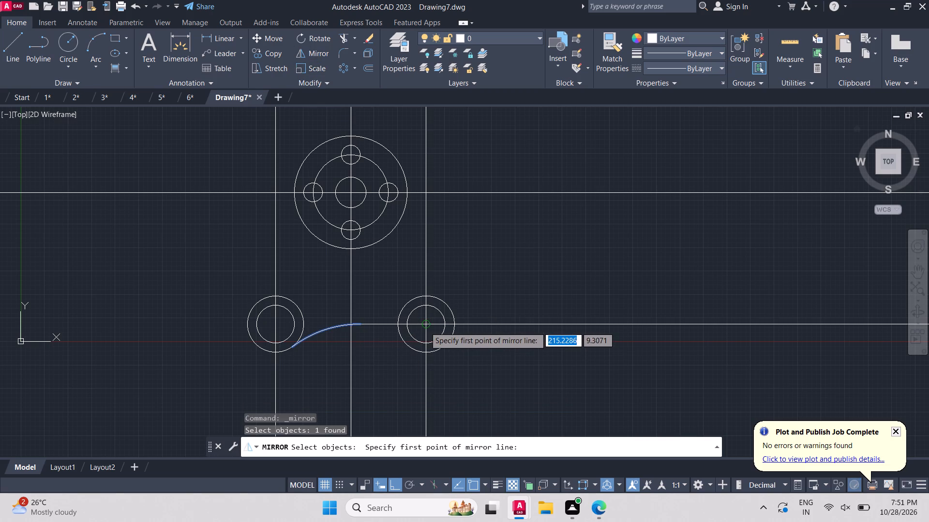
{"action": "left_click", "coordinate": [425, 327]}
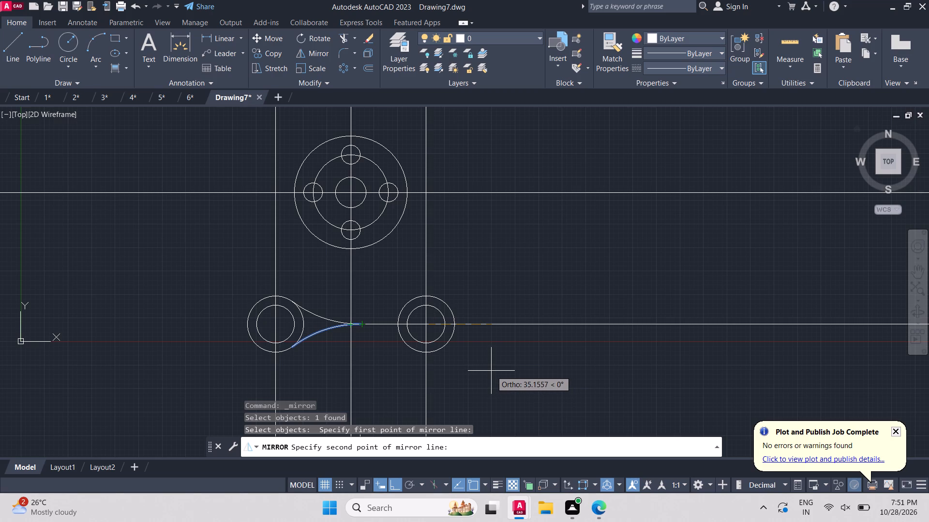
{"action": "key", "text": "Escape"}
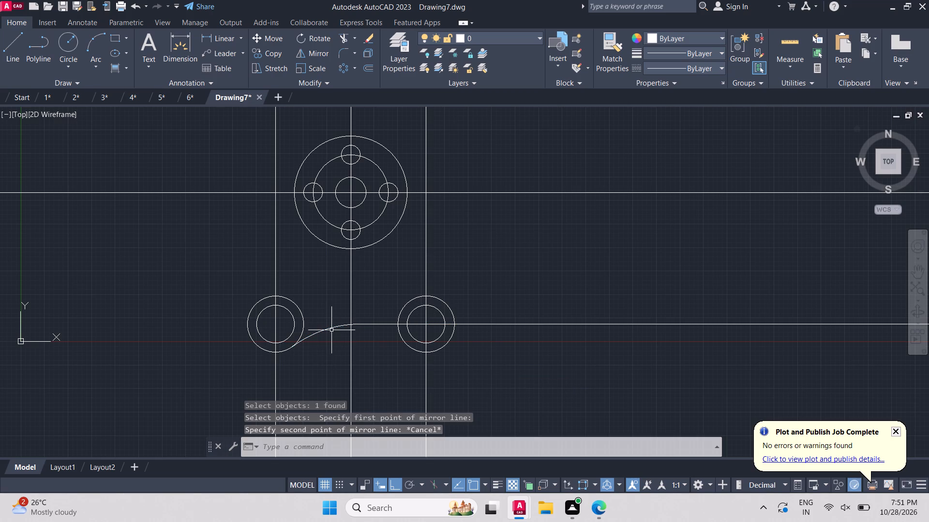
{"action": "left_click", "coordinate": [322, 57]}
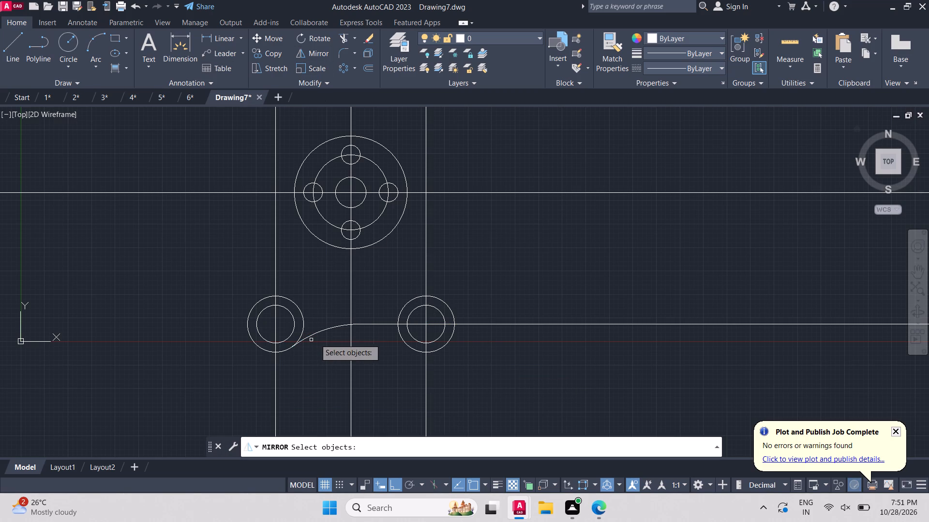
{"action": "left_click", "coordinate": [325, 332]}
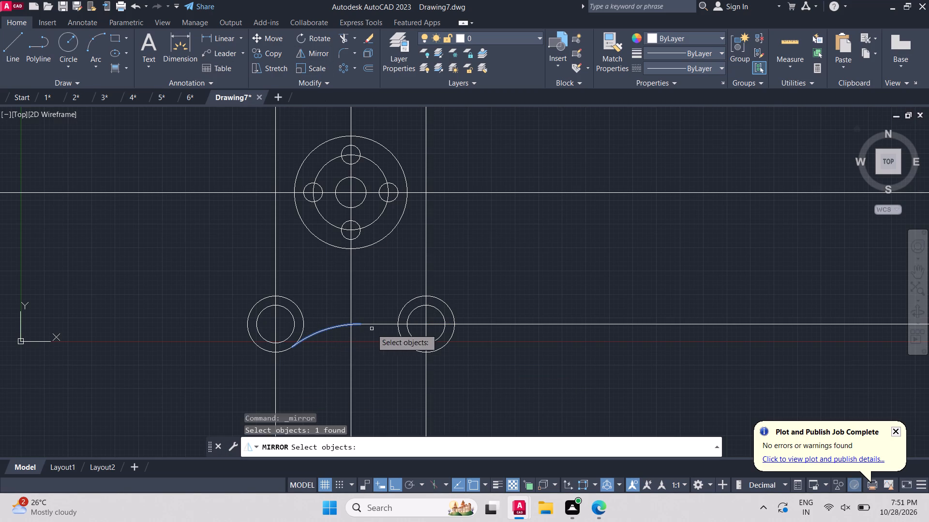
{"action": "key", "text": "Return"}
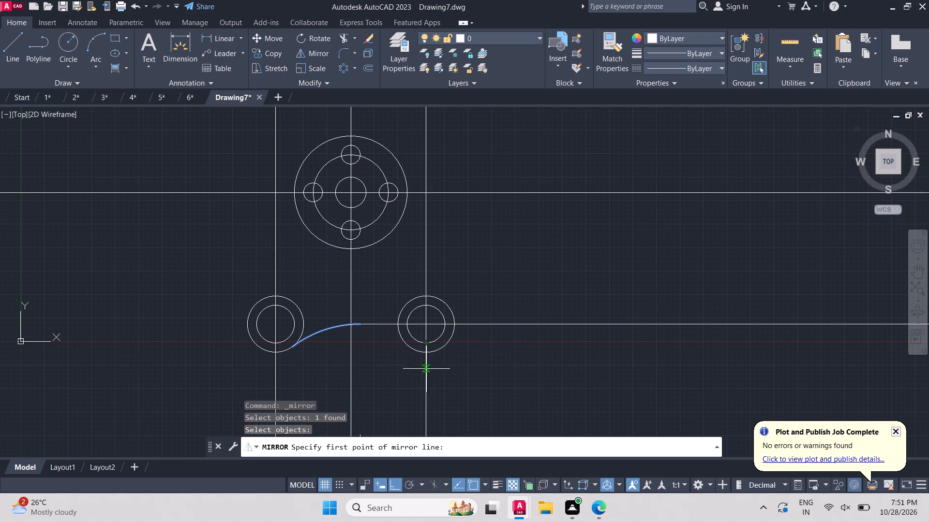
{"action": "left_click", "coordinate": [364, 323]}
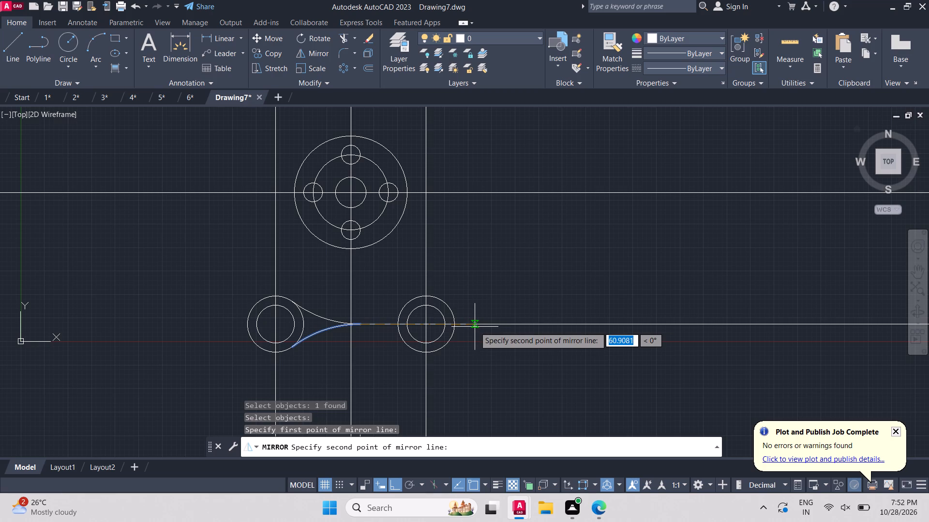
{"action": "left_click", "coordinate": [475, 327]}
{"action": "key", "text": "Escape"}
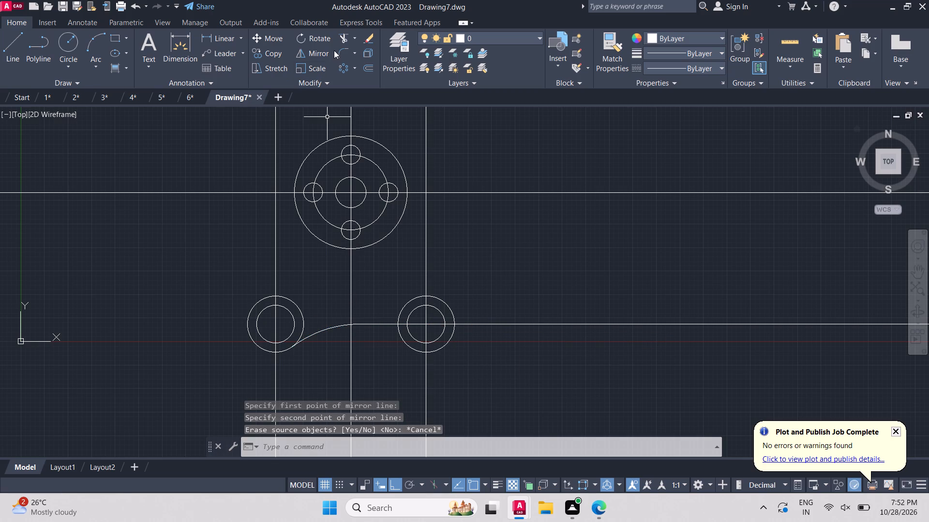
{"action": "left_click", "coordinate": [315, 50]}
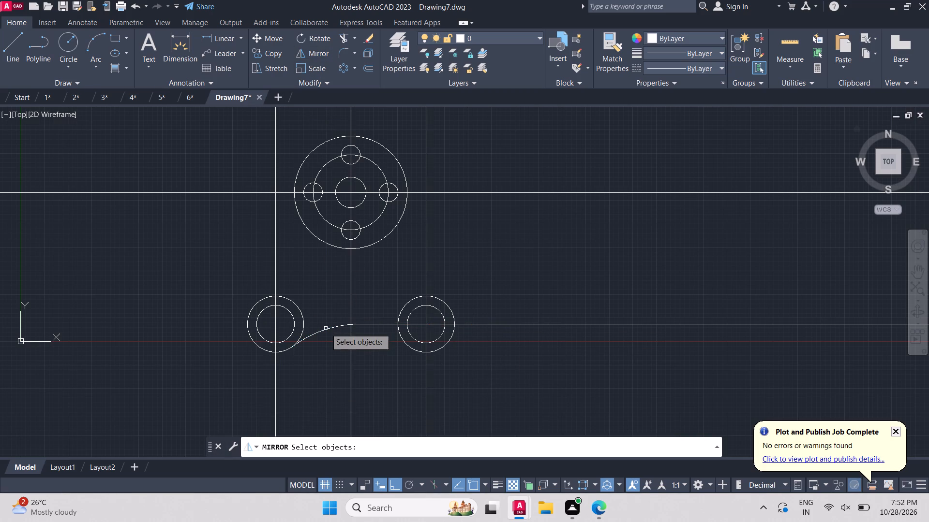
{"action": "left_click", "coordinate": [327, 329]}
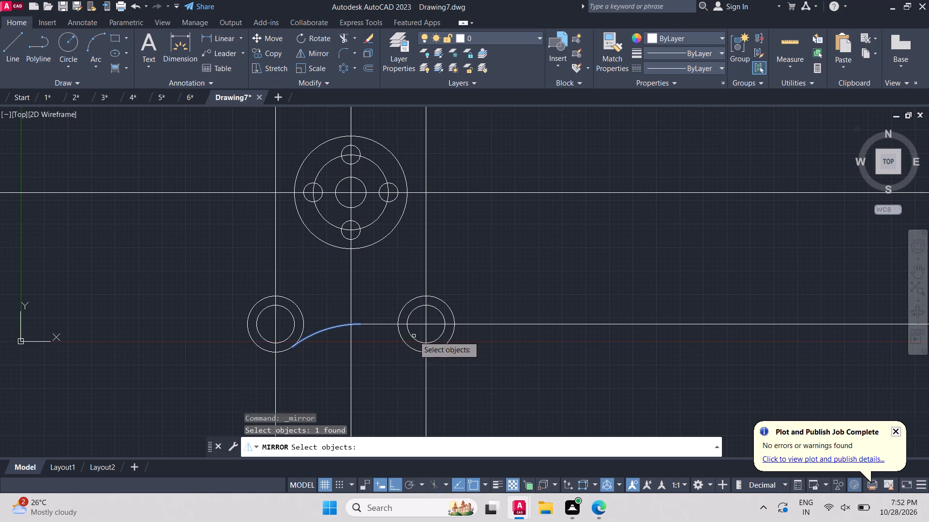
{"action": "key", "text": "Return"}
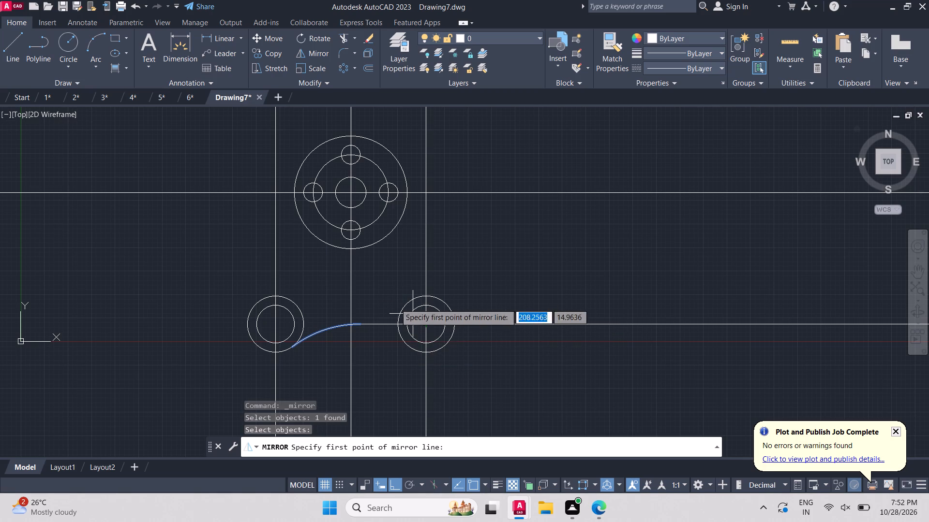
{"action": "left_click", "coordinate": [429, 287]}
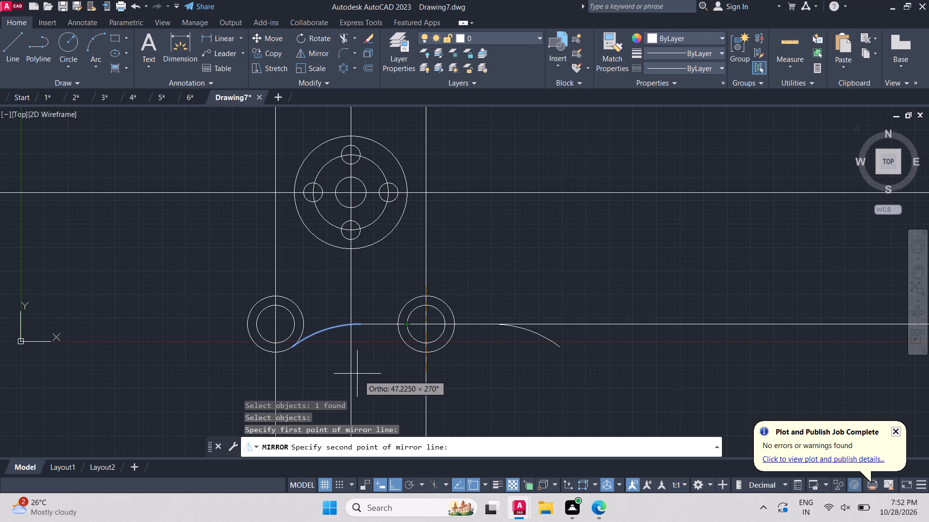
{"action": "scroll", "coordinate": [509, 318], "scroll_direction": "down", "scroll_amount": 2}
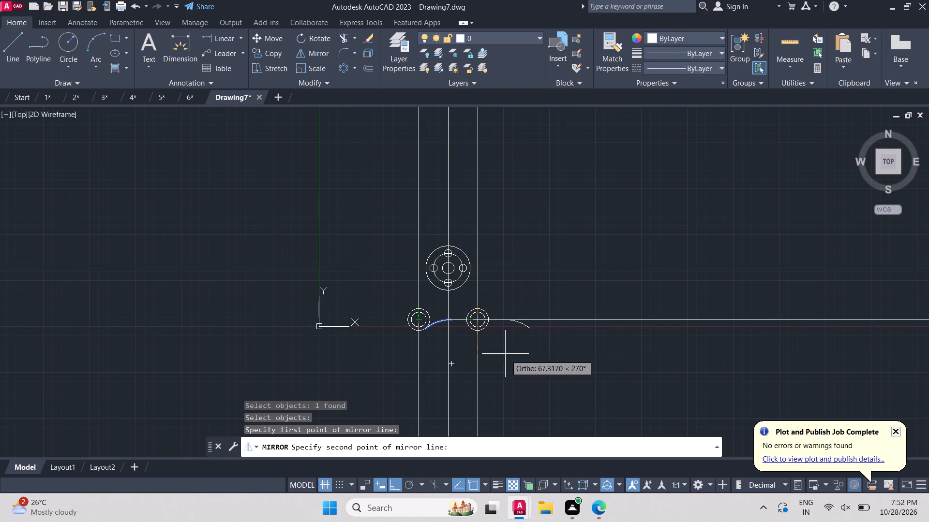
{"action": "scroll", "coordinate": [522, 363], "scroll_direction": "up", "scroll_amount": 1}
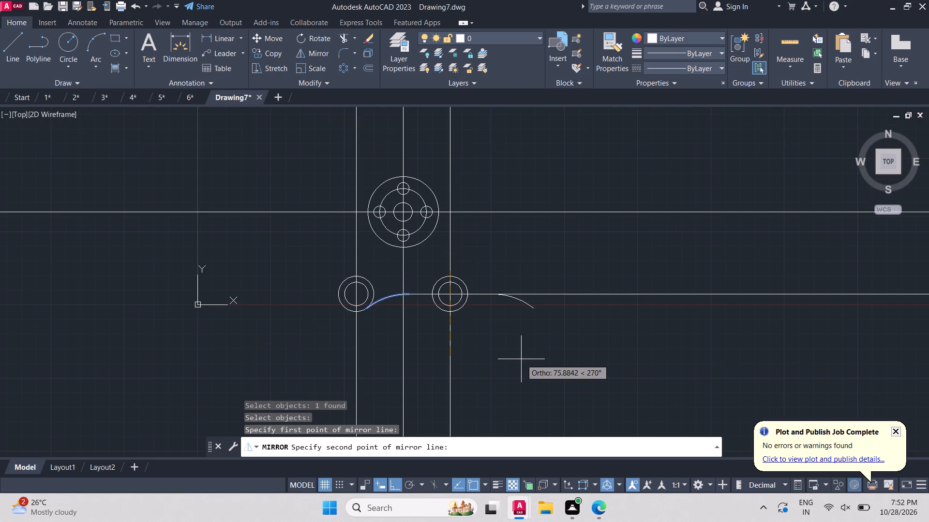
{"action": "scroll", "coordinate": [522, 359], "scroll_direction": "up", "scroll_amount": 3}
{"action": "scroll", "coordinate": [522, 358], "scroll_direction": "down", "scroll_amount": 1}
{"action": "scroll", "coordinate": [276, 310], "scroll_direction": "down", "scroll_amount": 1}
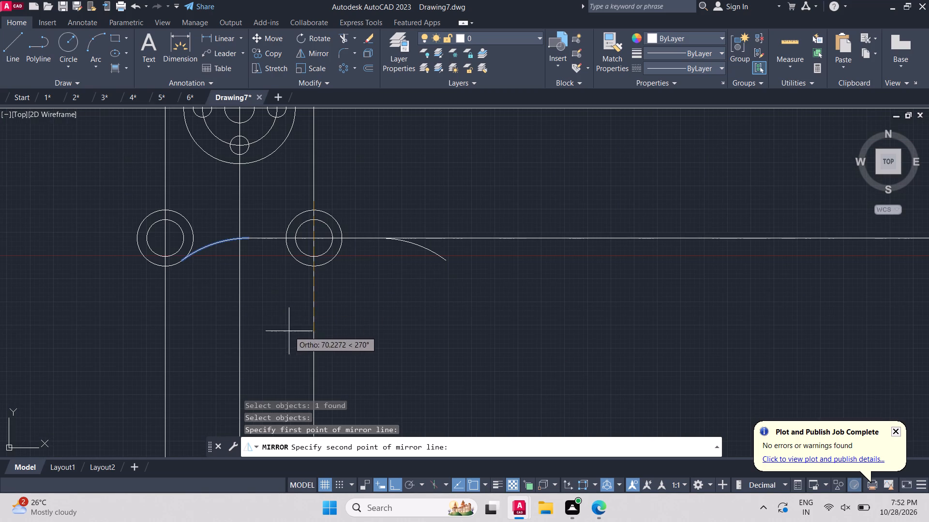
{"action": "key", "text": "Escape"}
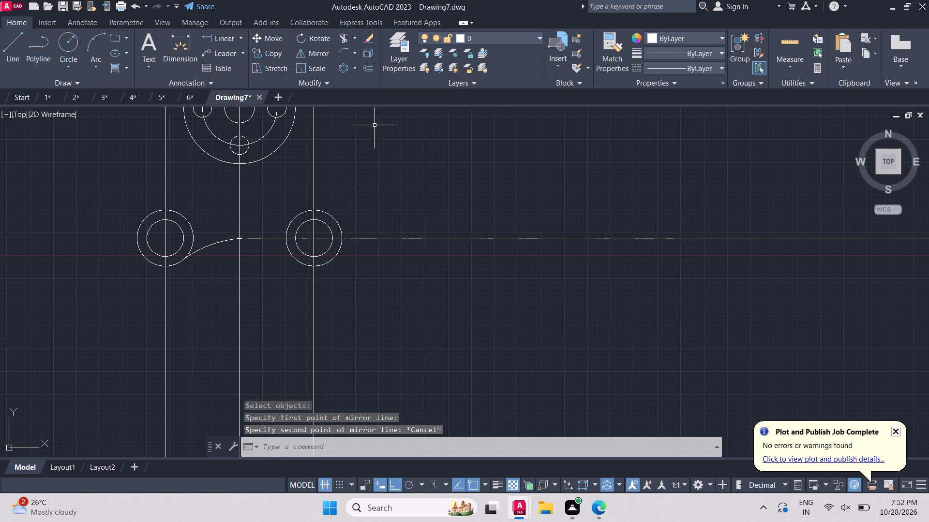
Mirror the radius 60 fillet arc that runs from the lower left radius-15 circle to the lower horizontal line.
{"action": "scroll", "coordinate": [414, 151], "scroll_direction": "down", "scroll_amount": 1}
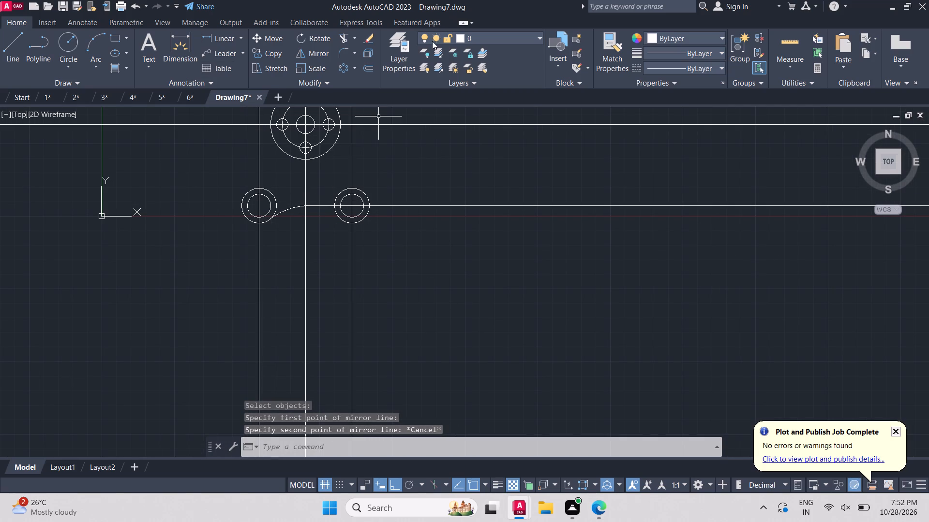
{"action": "scroll", "coordinate": [391, 225], "scroll_direction": "up", "scroll_amount": 2}
{"action": "scroll", "coordinate": [98, 155], "scroll_direction": "down", "scroll_amount": 3}
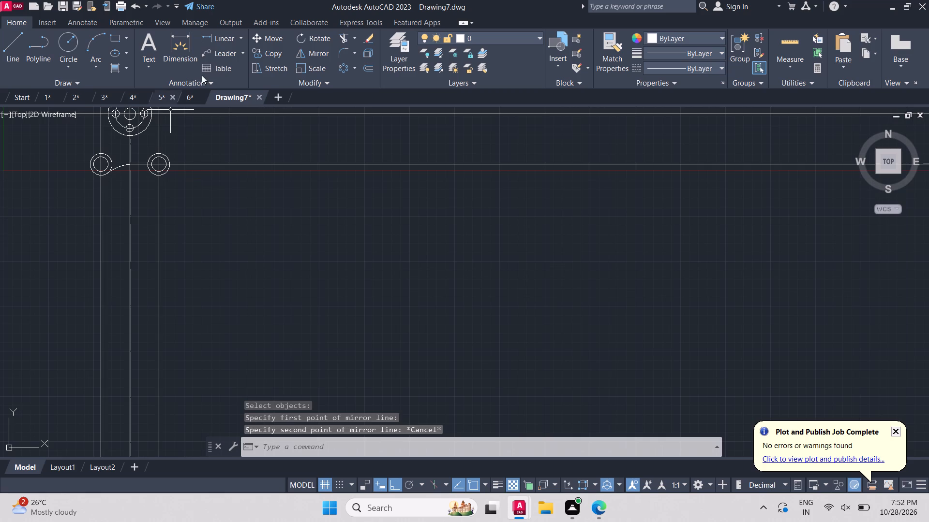
{"action": "left_click", "coordinate": [300, 55]}
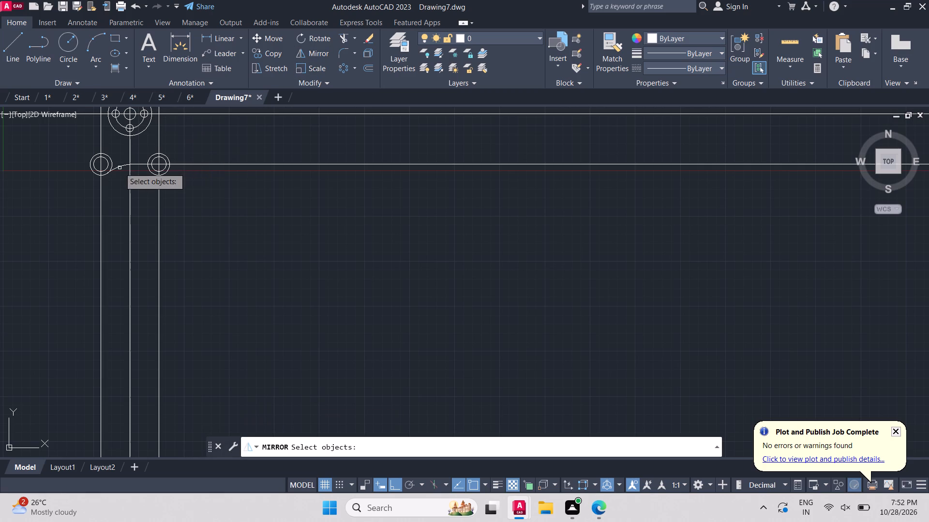
{"action": "left_click", "coordinate": [119, 168]}
{"action": "scroll", "coordinate": [168, 173], "scroll_direction": "up", "scroll_amount": 2}
{"action": "scroll", "coordinate": [184, 192], "scroll_direction": "down", "scroll_amount": 3}
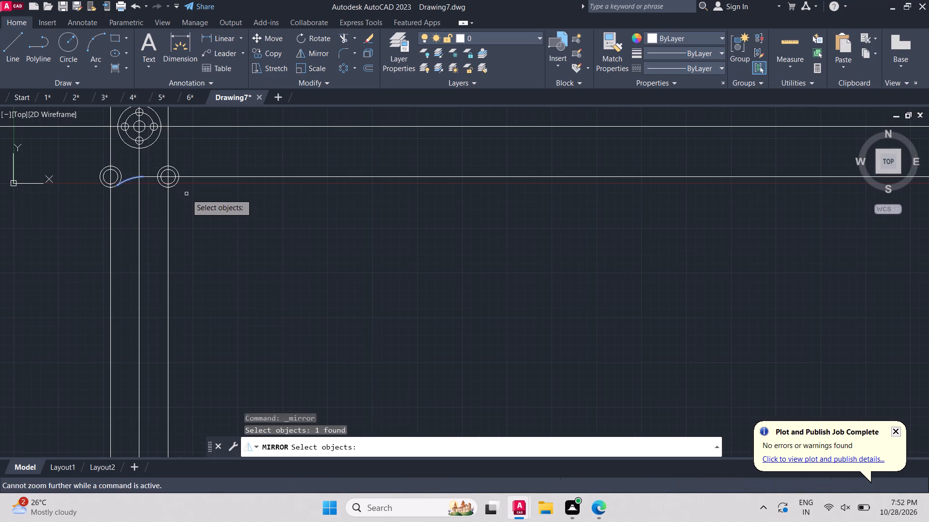
{"action": "scroll", "coordinate": [21, 124], "scroll_direction": "up", "scroll_amount": 2}
{"action": "scroll", "coordinate": [222, 224], "scroll_direction": "up", "scroll_amount": 1}
{"action": "scroll", "coordinate": [358, 217], "scroll_direction": "down", "scroll_amount": 3}
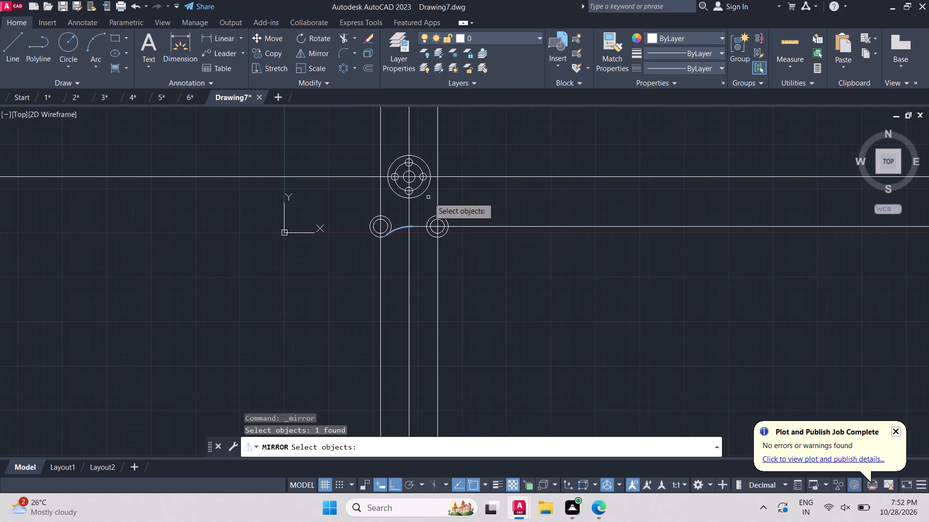
{"action": "scroll", "coordinate": [425, 186], "scroll_direction": "up", "scroll_amount": 1}
{"action": "scroll", "coordinate": [526, 188], "scroll_direction": "up", "scroll_amount": 2}
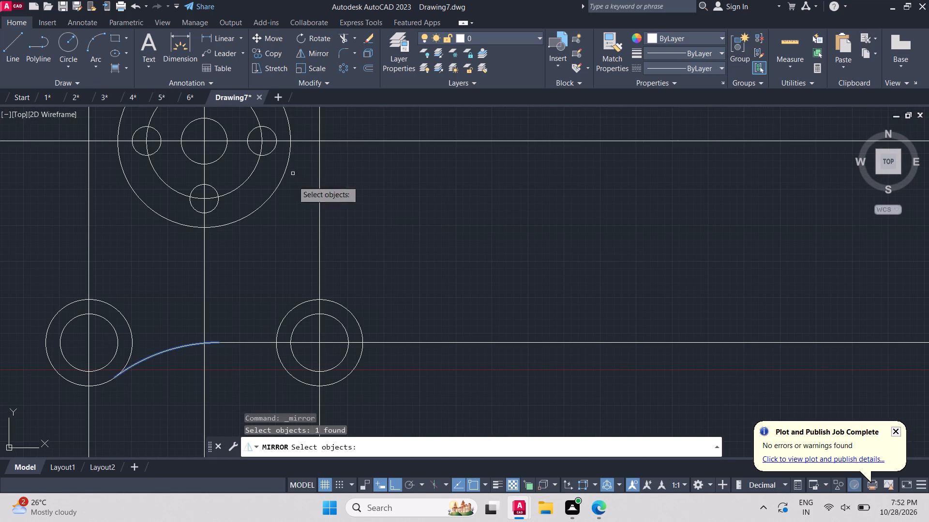
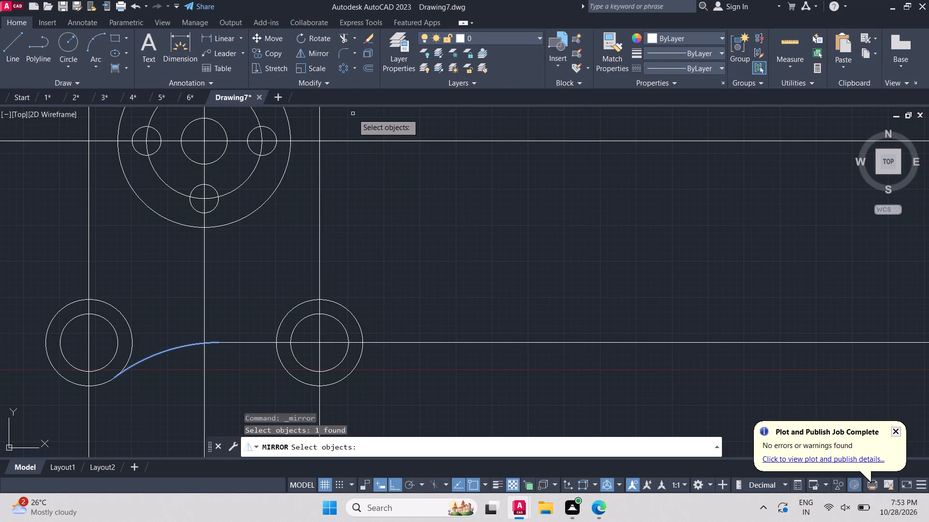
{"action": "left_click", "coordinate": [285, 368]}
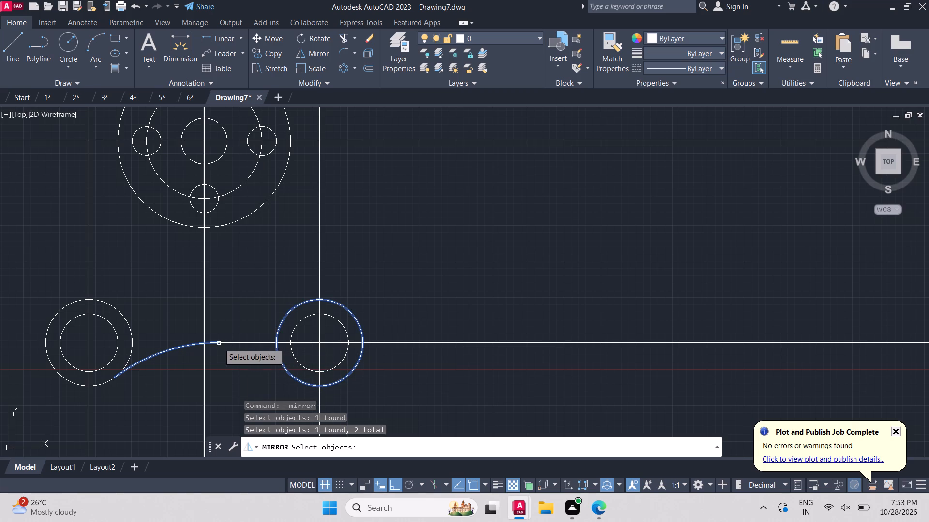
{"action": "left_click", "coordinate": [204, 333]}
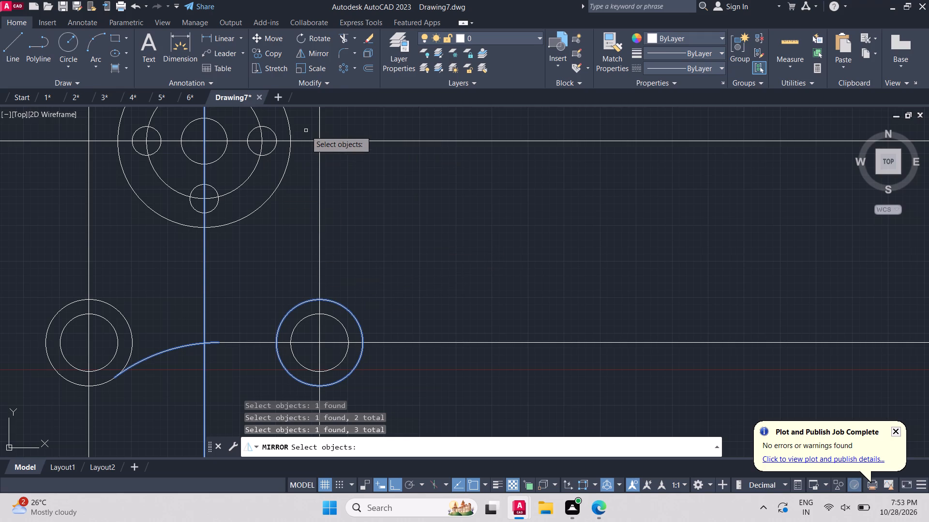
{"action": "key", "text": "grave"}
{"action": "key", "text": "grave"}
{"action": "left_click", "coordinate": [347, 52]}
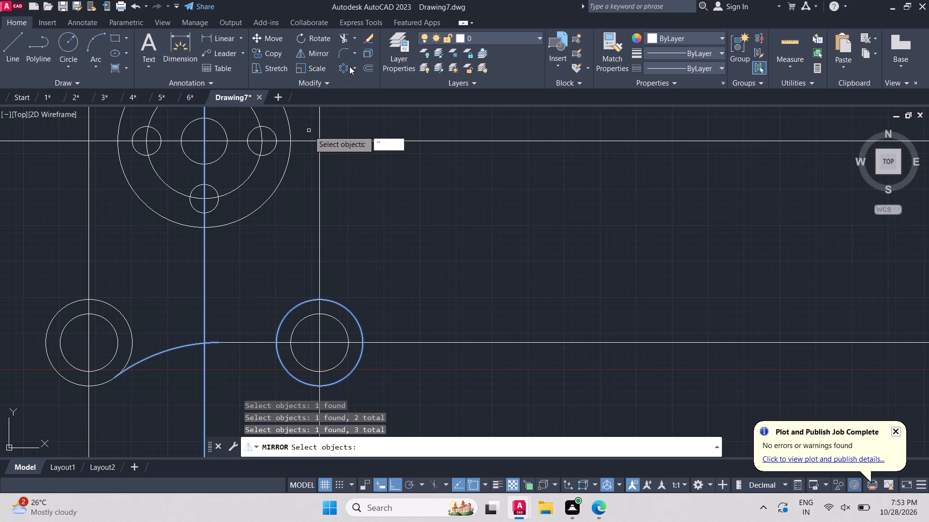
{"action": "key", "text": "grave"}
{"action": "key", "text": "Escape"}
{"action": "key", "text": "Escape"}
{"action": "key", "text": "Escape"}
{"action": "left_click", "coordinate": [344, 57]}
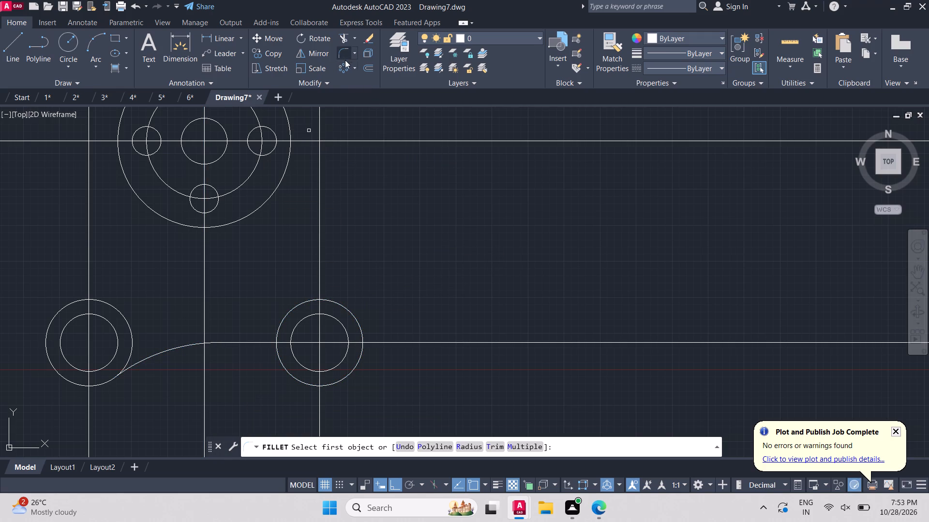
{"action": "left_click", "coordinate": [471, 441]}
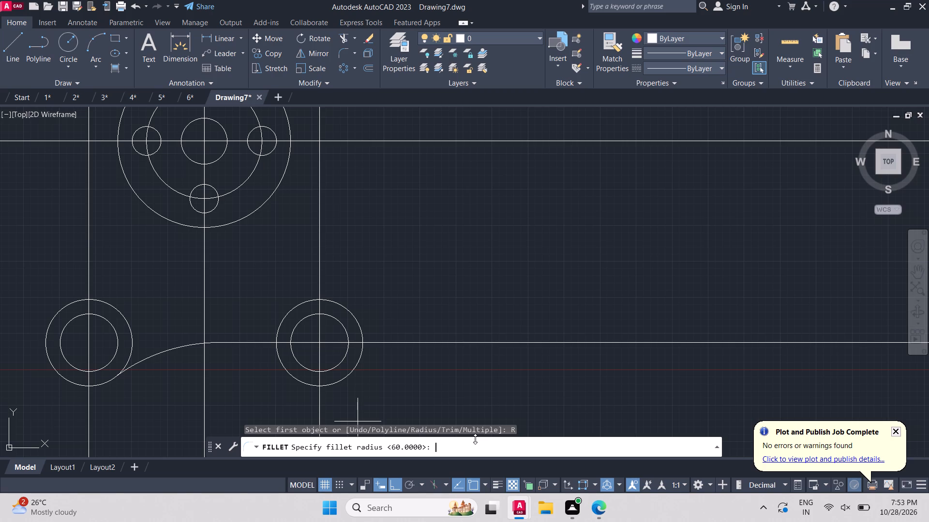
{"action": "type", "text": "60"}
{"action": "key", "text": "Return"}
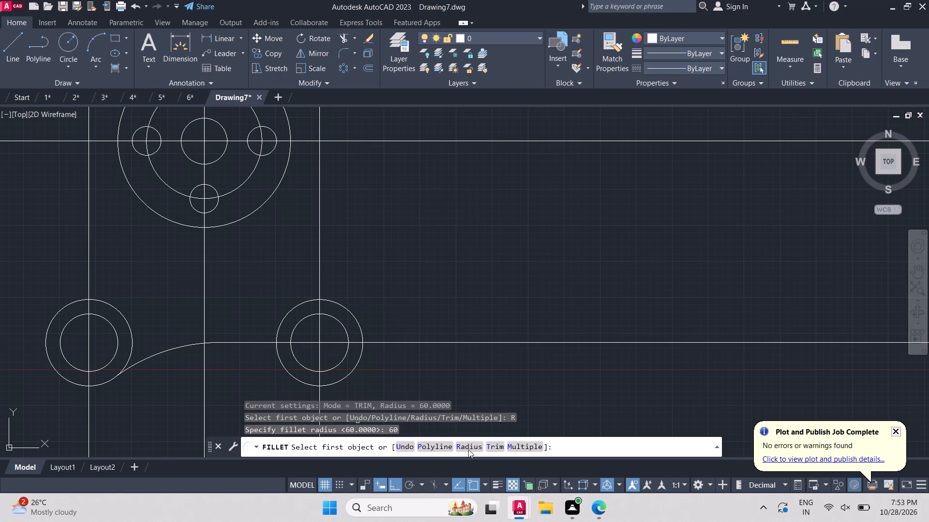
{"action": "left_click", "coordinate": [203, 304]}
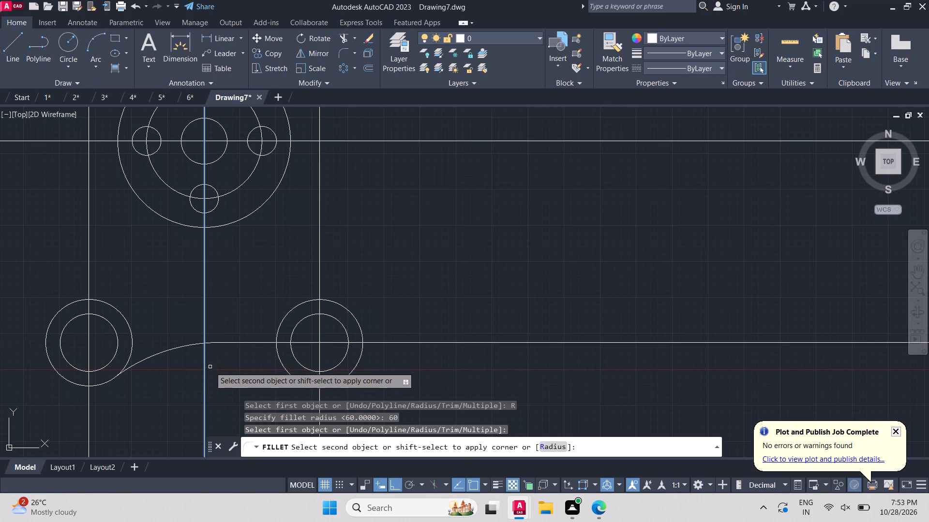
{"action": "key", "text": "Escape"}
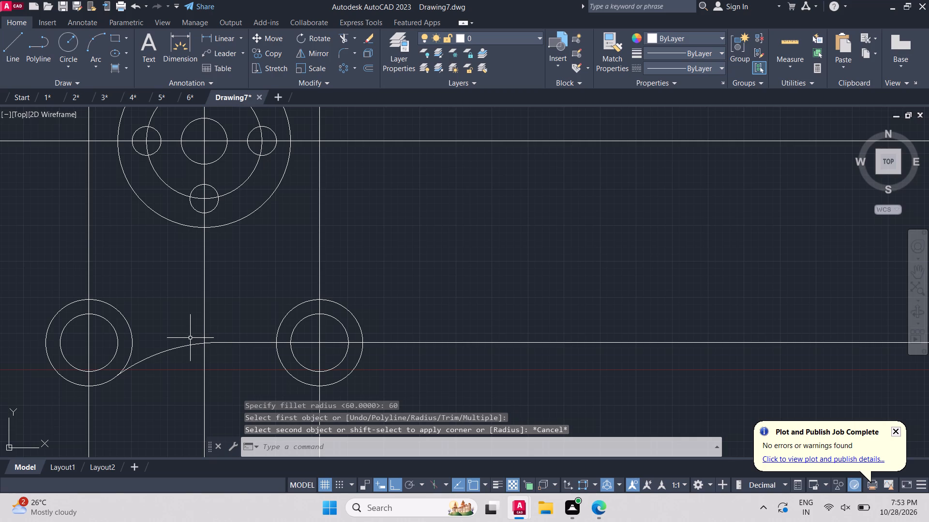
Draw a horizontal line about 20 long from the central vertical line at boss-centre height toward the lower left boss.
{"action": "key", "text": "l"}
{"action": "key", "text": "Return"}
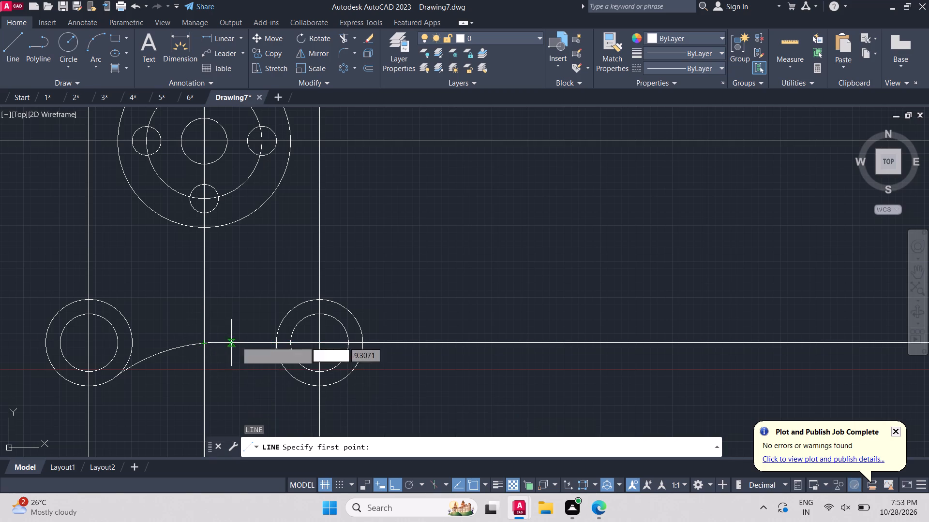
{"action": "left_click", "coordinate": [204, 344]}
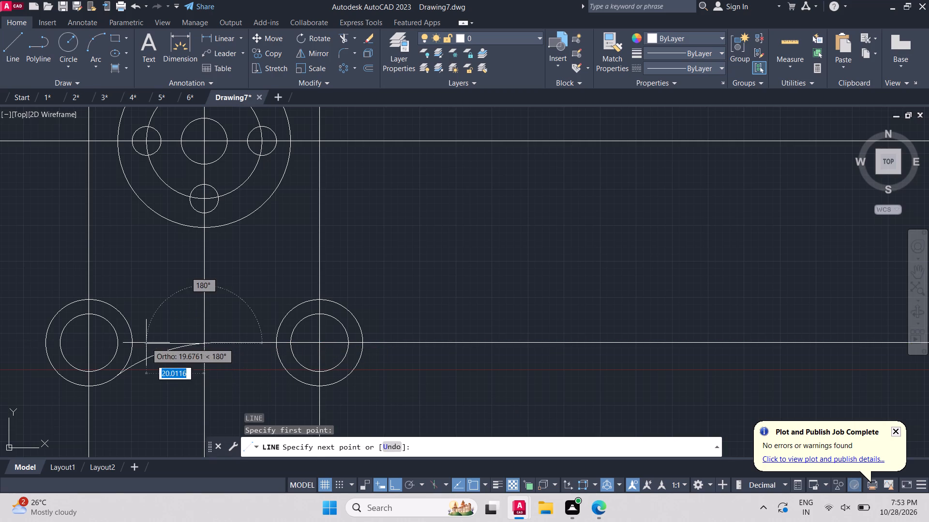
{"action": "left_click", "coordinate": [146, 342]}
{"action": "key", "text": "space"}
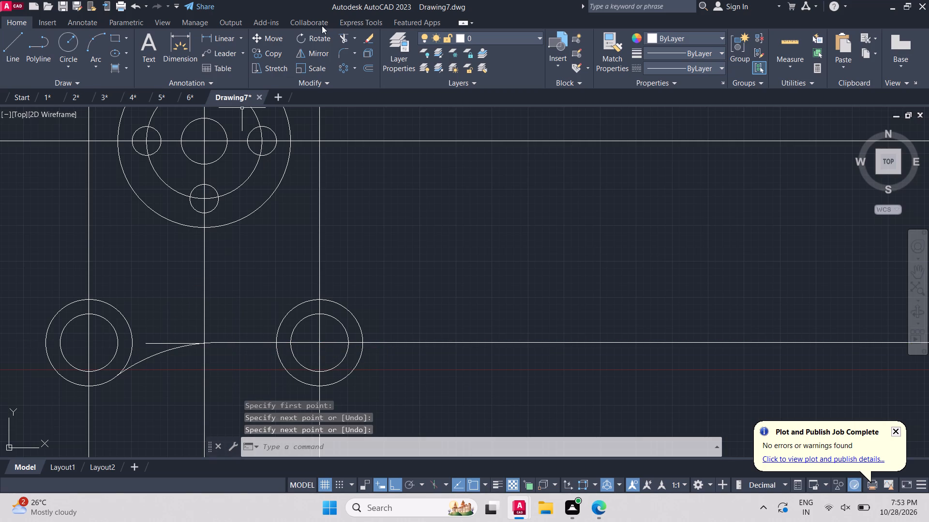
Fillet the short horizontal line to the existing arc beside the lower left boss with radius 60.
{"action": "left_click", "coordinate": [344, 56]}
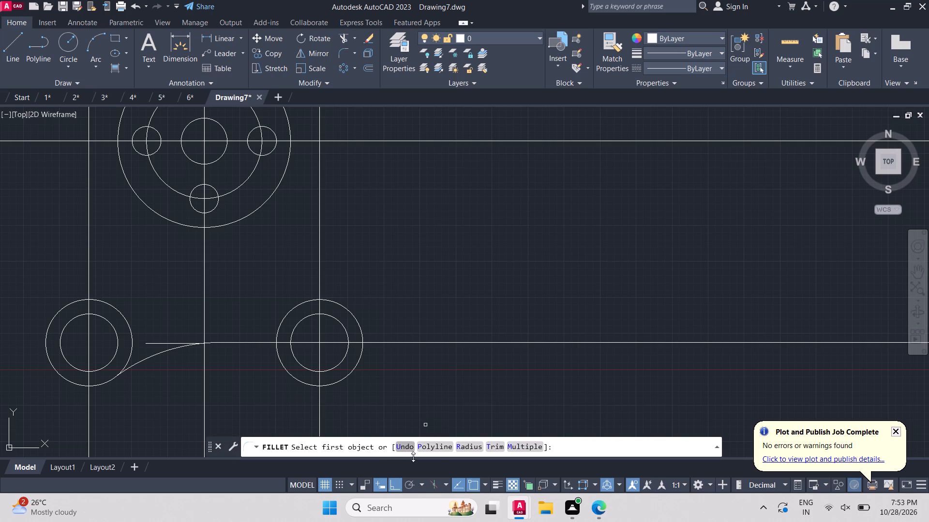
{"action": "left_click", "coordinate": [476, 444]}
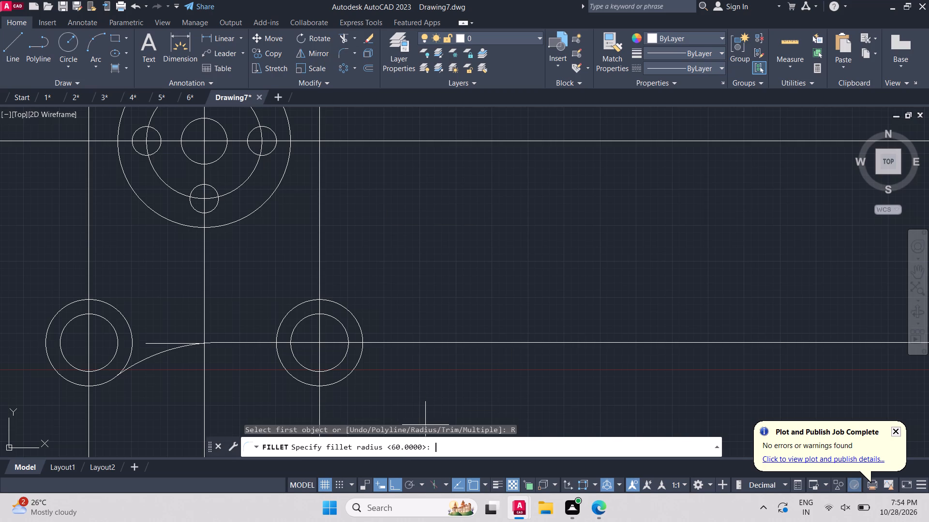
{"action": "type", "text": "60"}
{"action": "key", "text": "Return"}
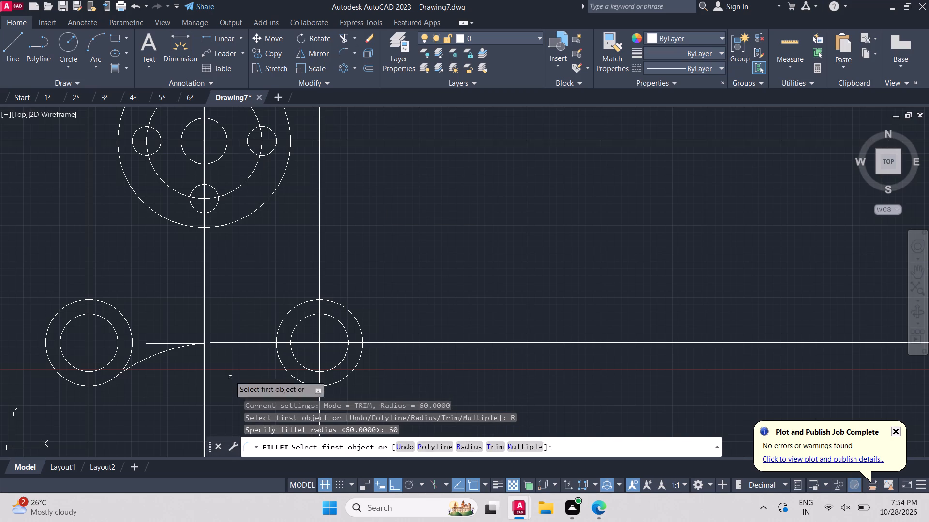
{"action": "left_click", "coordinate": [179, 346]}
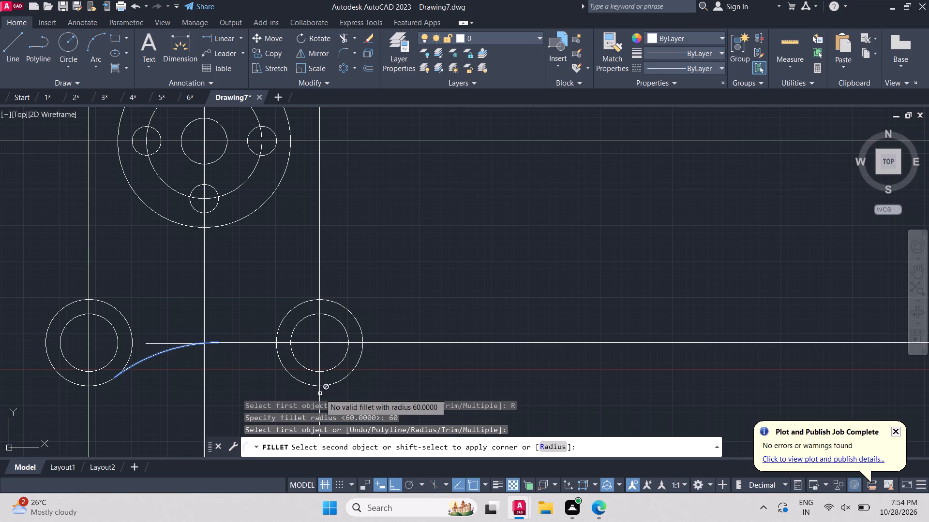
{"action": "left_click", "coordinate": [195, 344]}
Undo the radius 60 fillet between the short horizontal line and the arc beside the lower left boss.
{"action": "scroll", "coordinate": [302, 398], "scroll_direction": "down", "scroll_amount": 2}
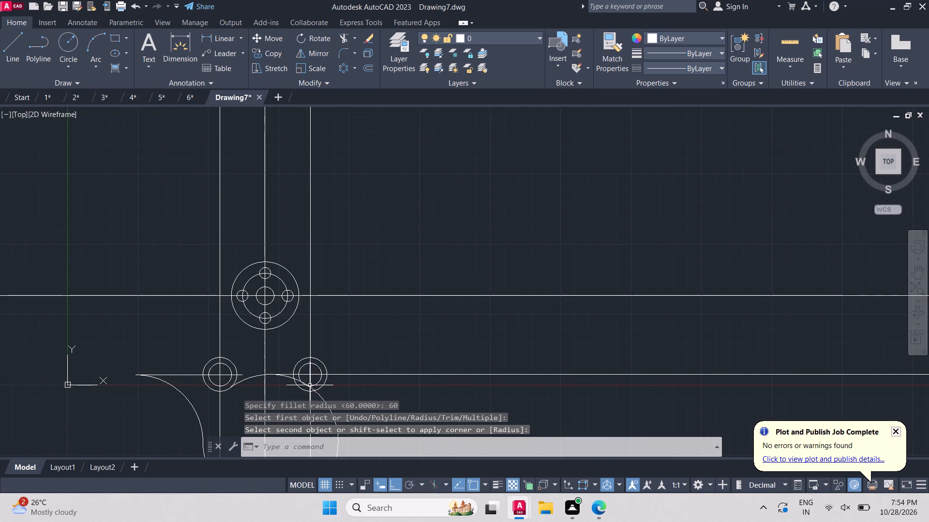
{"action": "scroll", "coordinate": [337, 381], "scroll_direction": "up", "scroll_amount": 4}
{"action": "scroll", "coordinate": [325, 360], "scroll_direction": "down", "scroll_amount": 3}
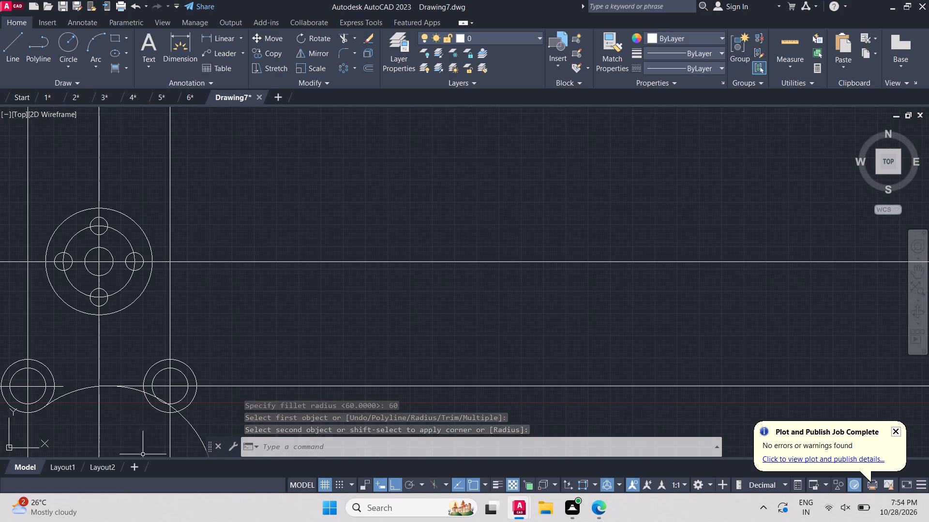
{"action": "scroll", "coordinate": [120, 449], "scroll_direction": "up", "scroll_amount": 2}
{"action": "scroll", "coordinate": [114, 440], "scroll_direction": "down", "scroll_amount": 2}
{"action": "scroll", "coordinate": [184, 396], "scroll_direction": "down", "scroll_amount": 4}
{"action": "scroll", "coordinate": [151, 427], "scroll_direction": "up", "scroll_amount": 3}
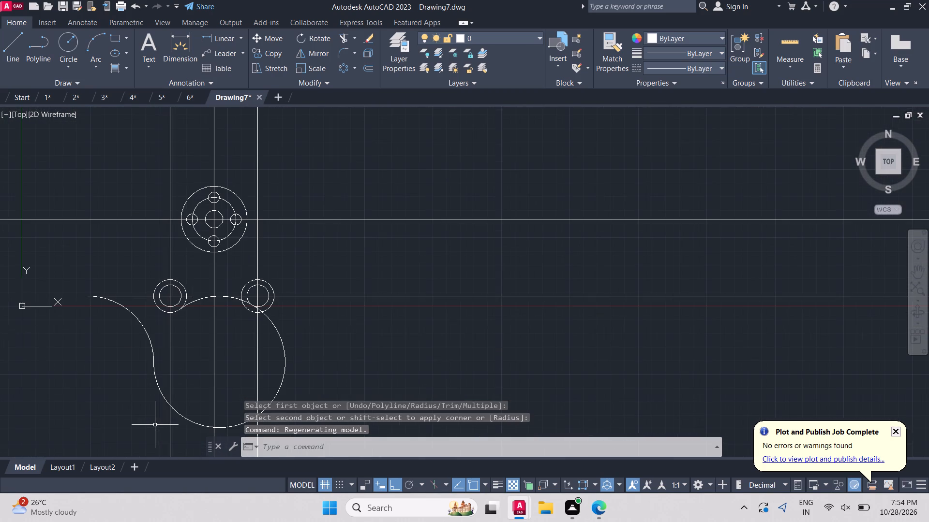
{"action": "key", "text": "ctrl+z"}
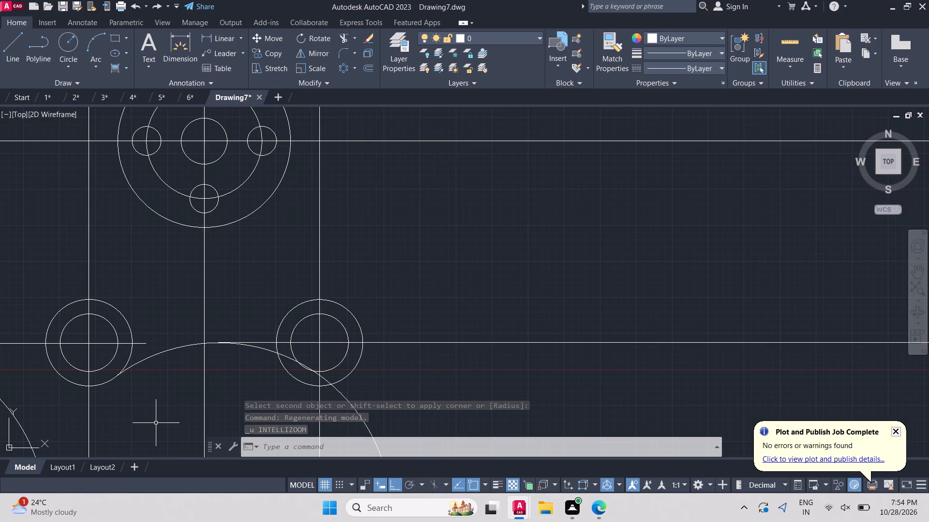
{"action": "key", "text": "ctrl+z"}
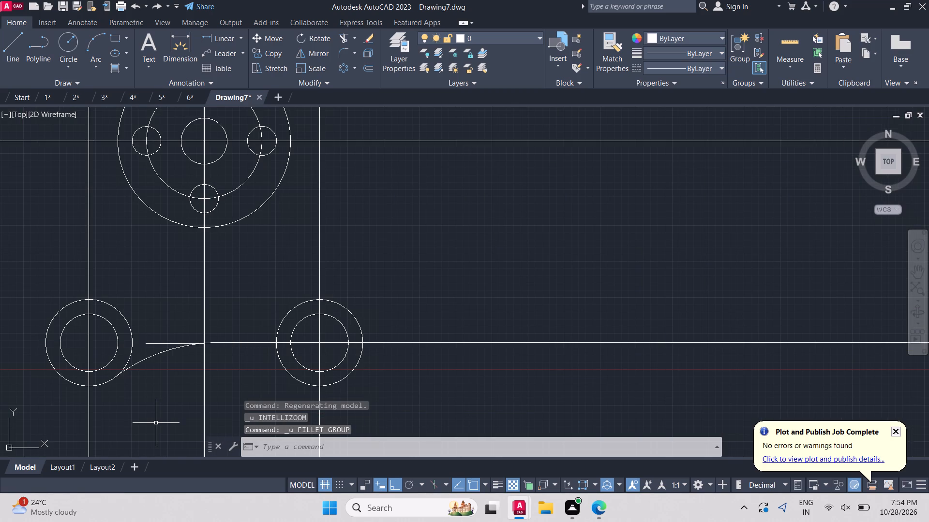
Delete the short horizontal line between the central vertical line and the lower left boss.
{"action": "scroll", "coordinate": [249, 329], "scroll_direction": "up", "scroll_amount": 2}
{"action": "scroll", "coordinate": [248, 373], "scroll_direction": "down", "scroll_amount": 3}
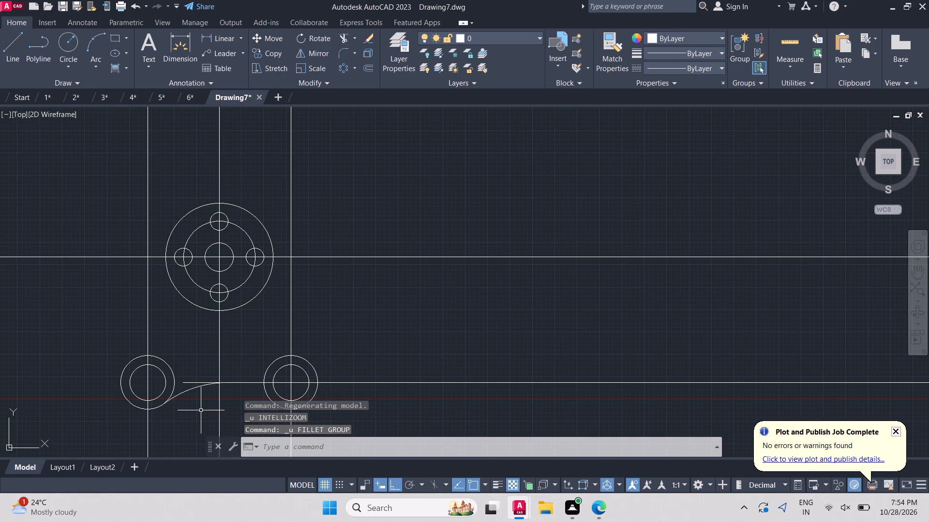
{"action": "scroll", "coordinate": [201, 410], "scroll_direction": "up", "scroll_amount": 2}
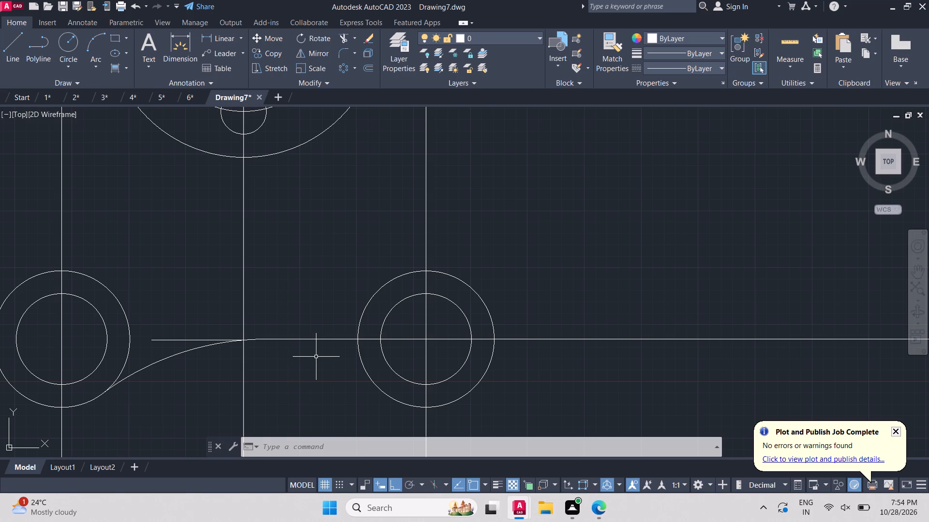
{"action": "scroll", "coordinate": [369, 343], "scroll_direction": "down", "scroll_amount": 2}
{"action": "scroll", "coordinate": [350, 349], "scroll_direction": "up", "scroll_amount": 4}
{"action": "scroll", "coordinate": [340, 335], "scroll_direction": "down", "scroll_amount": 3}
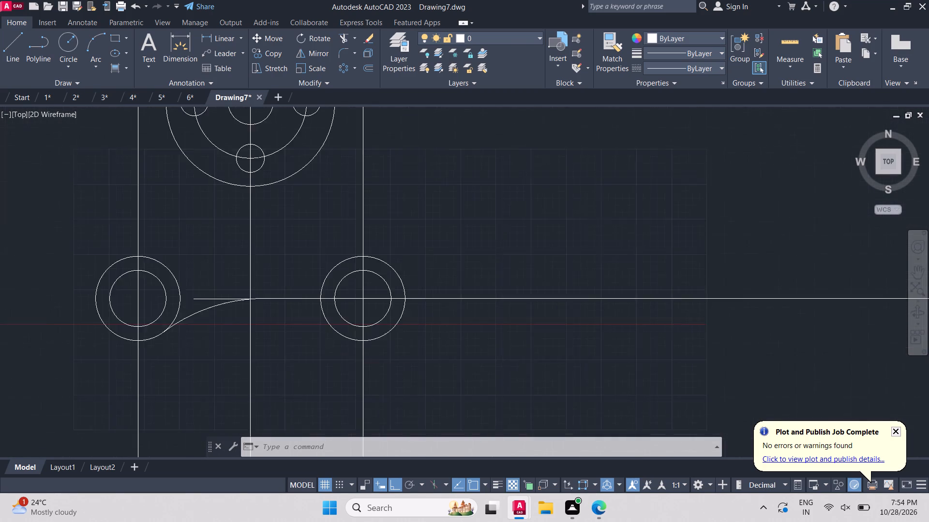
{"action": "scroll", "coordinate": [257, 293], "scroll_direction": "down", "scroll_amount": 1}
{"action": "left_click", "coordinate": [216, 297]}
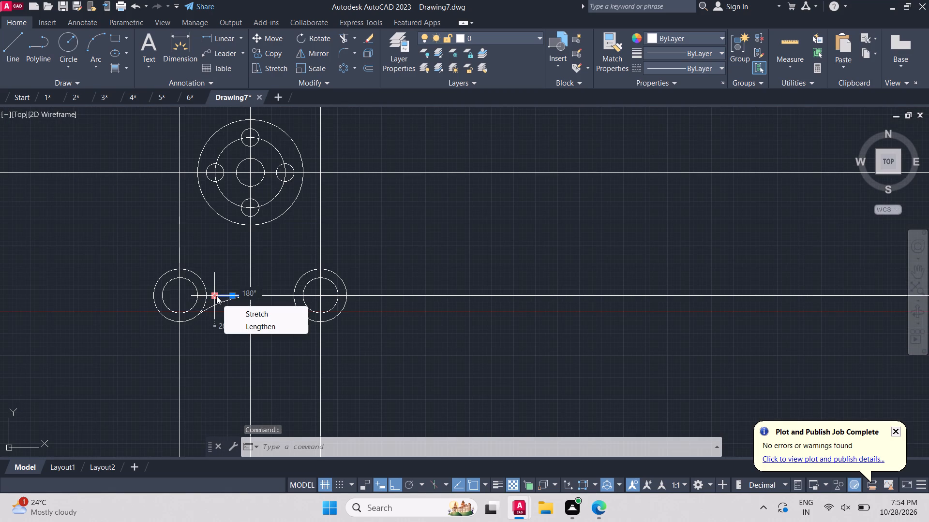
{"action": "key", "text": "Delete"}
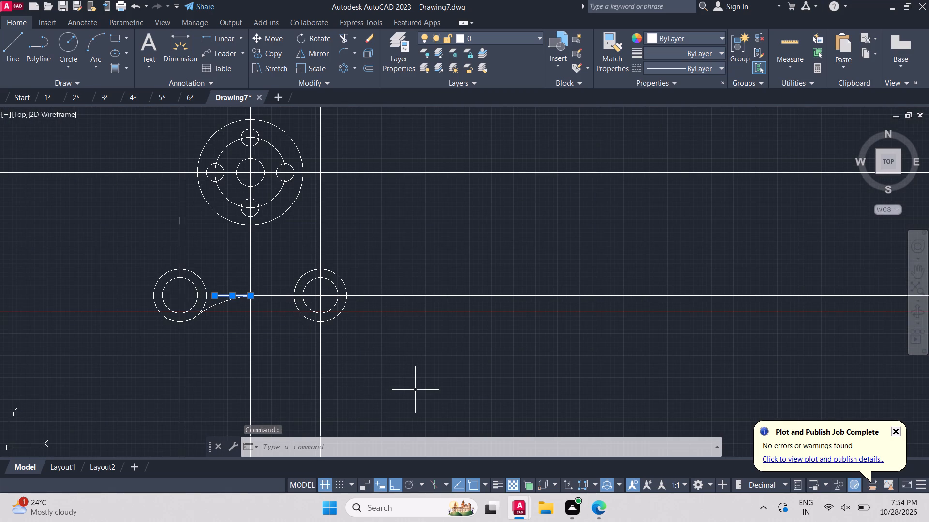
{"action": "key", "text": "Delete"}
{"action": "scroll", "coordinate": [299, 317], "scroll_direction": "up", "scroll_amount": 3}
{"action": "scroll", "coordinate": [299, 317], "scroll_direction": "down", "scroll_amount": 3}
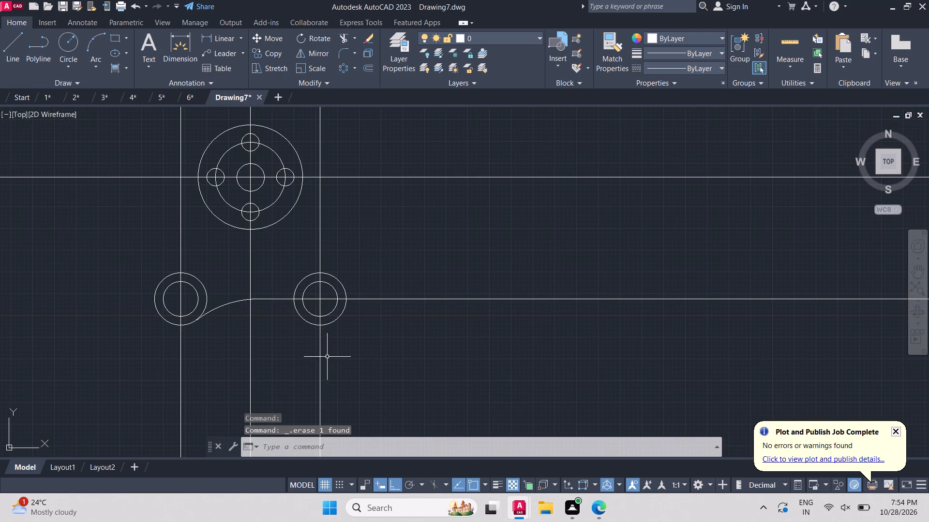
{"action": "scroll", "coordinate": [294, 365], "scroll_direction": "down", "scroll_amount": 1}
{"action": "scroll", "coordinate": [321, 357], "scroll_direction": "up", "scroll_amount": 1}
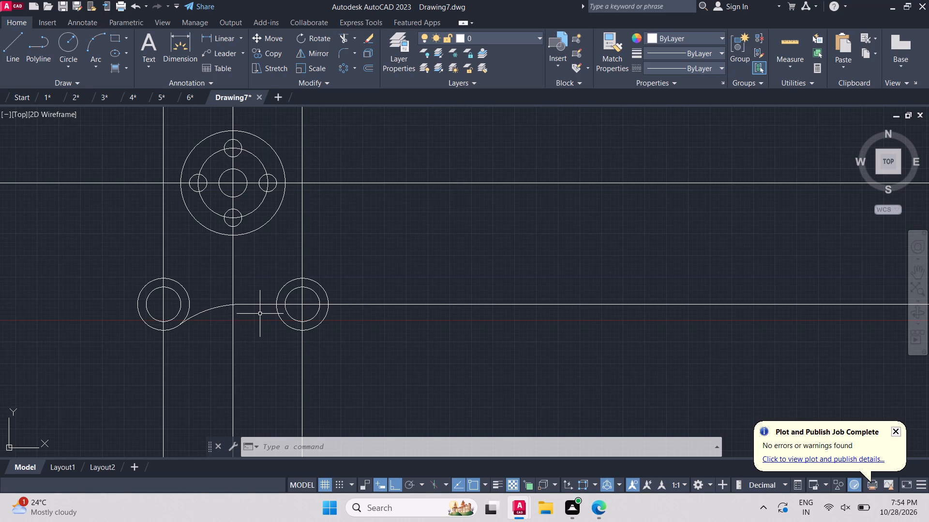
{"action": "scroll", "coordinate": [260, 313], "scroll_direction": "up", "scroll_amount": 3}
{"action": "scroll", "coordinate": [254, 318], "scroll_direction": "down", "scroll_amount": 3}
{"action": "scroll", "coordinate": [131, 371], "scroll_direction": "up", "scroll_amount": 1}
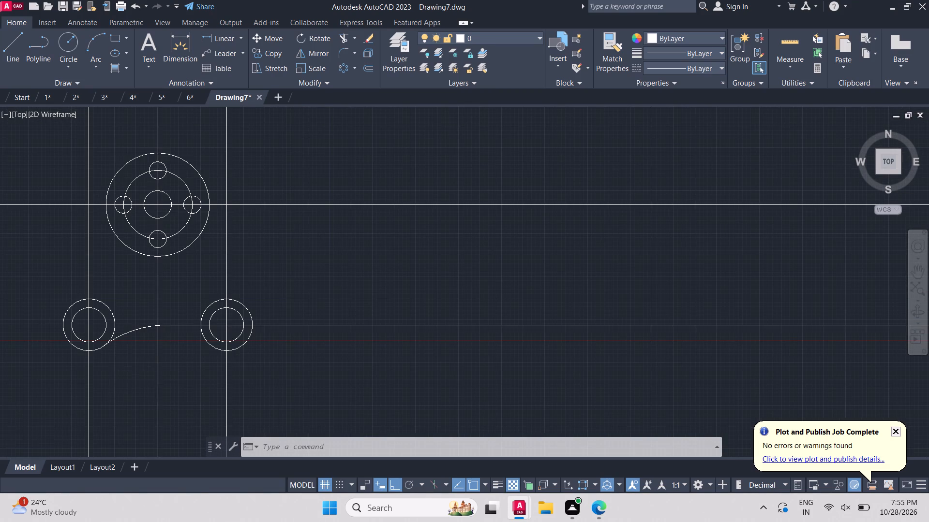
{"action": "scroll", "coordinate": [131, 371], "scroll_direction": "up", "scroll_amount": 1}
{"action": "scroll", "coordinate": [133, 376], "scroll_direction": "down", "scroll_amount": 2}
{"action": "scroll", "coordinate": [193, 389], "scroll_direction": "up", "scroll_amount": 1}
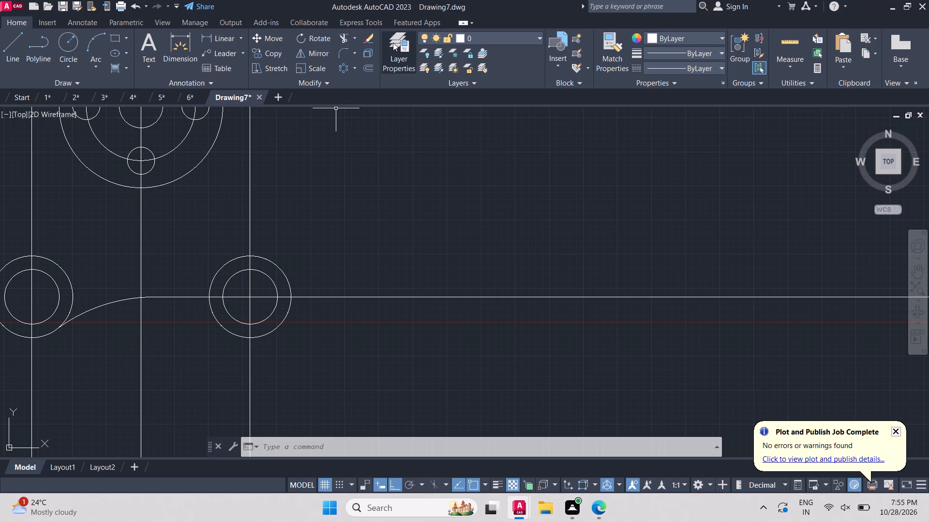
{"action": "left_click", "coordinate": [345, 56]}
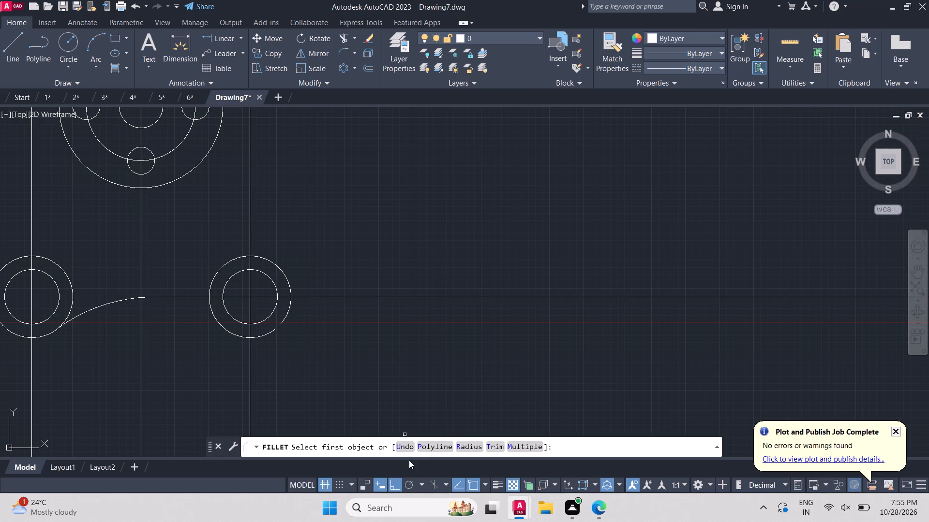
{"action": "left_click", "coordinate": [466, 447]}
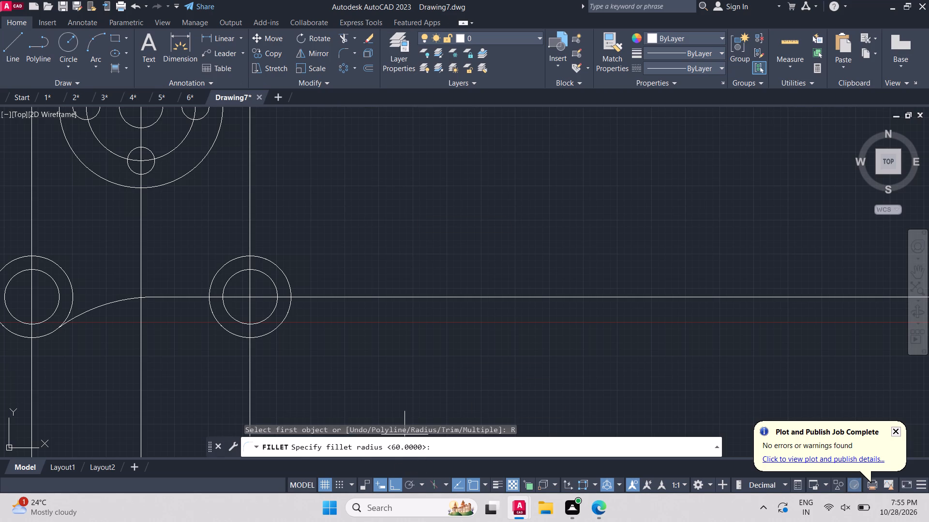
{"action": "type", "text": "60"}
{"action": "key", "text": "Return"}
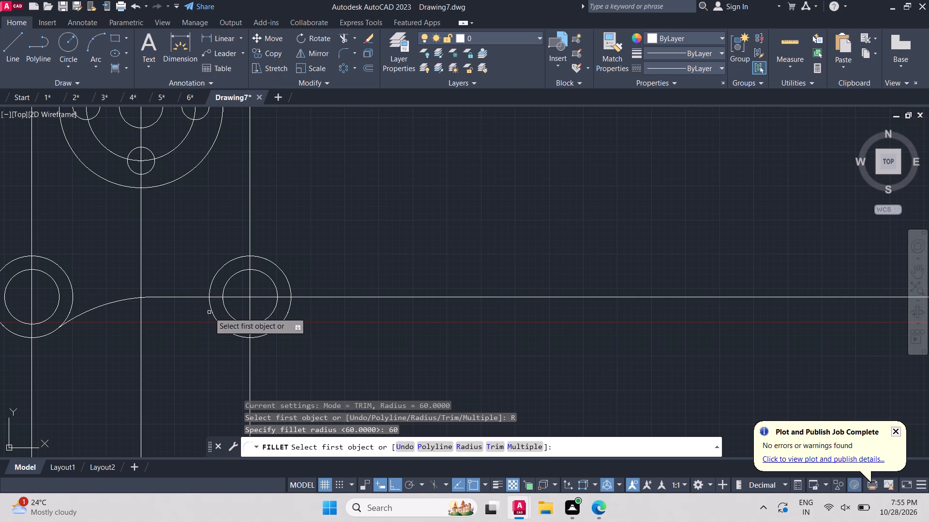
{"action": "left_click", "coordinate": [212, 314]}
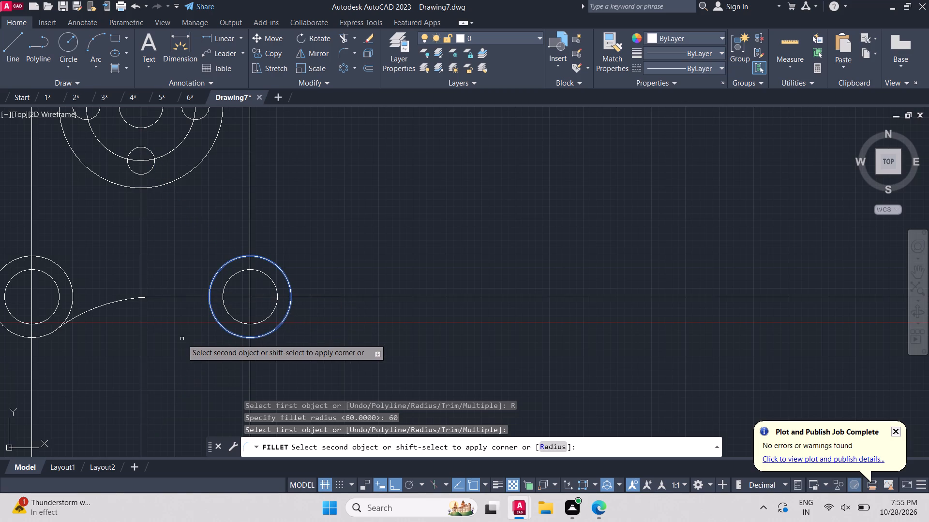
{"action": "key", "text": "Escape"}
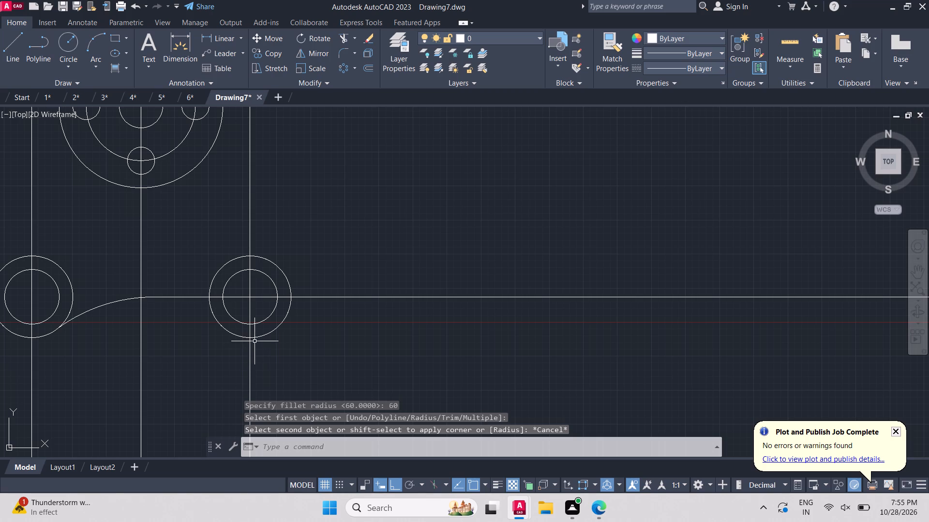
Offset the horizontal line through the lower boss centres downward by 10.
{"action": "left_click", "coordinate": [199, 296]}
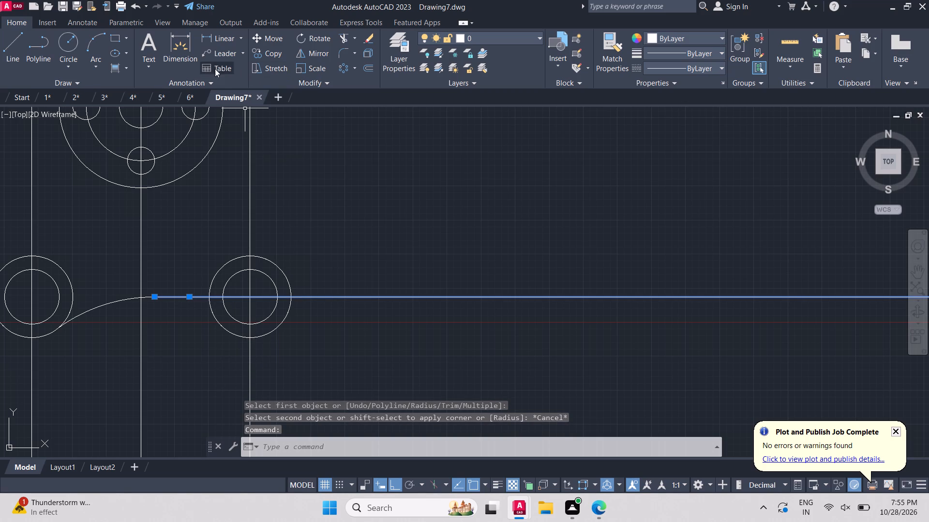
{"action": "left_click", "coordinate": [370, 65]}
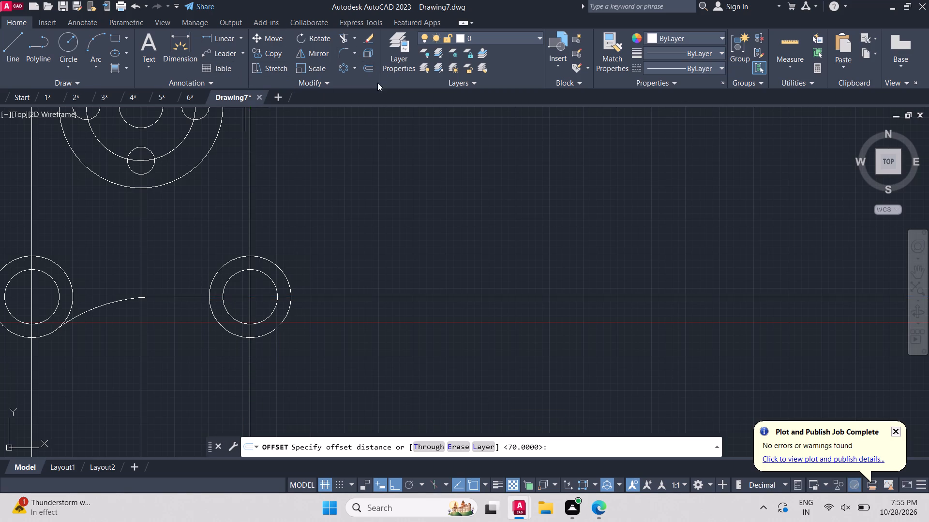
{"action": "key", "text": "1"}
{"action": "key", "text": "0"}
{"action": "key", "text": "Return"}
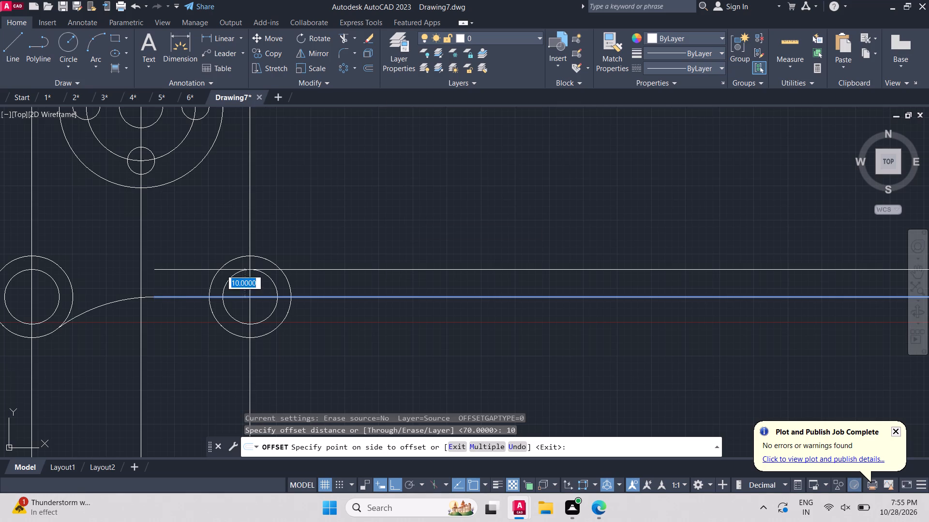
{"action": "left_click", "coordinate": [234, 364]}
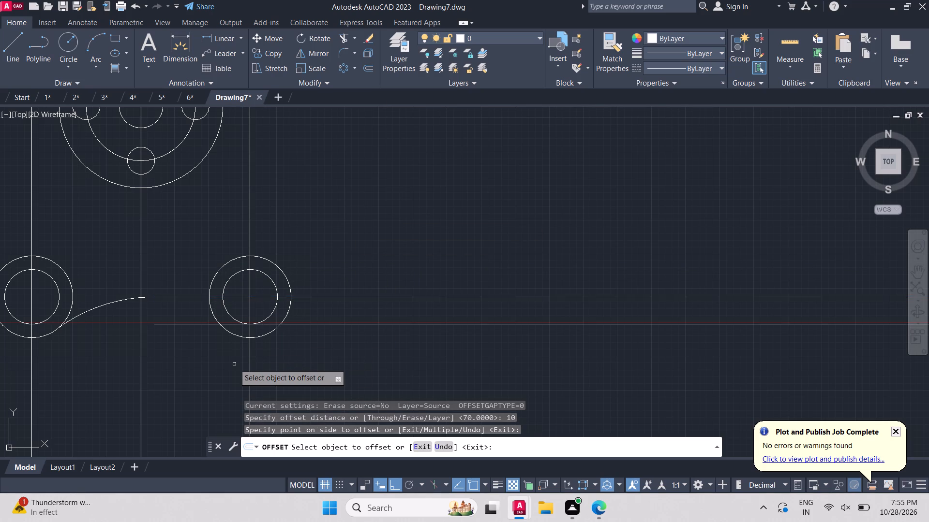
{"action": "key", "text": "Escape"}
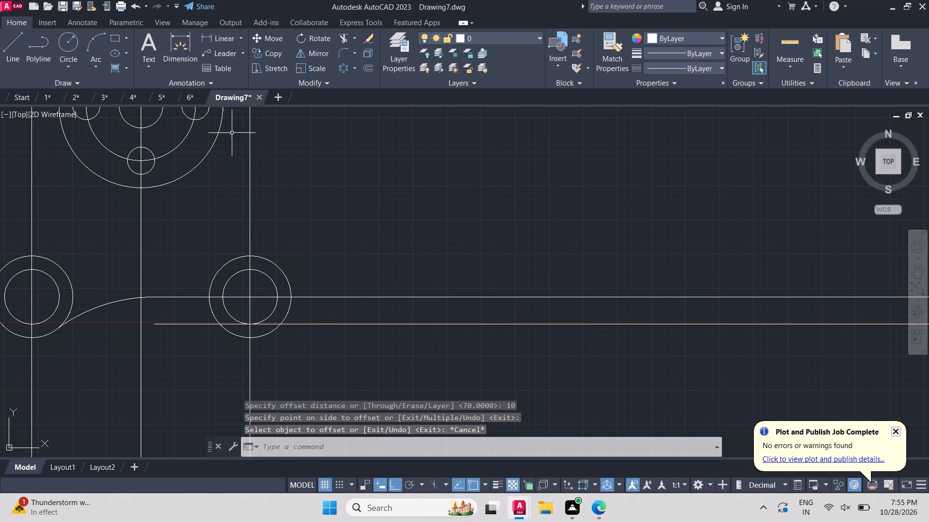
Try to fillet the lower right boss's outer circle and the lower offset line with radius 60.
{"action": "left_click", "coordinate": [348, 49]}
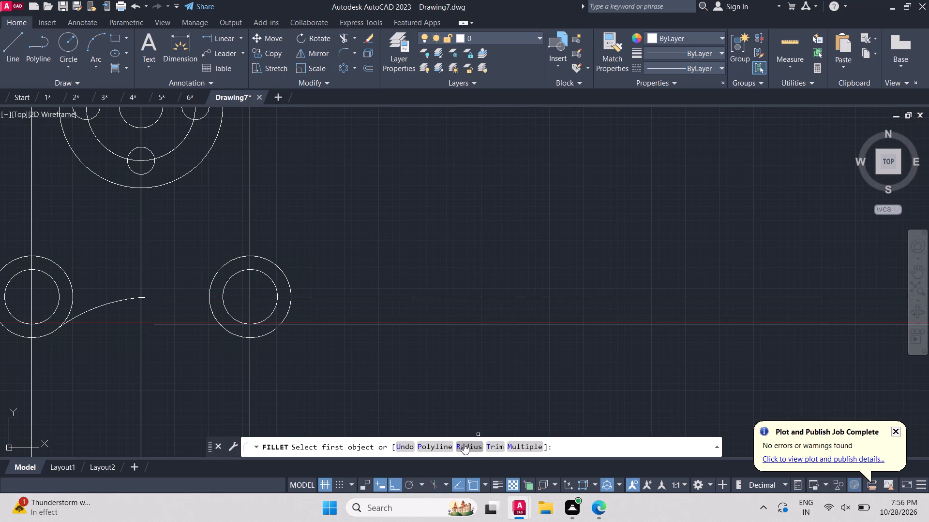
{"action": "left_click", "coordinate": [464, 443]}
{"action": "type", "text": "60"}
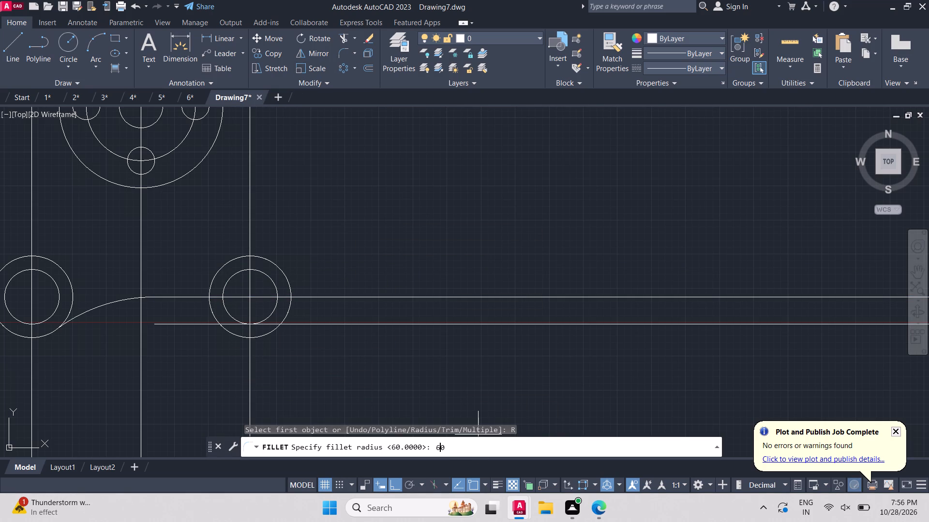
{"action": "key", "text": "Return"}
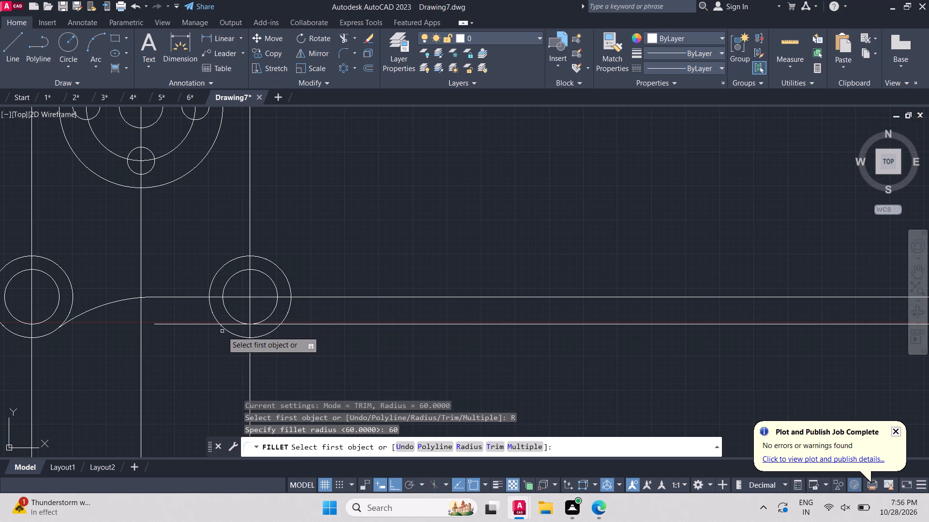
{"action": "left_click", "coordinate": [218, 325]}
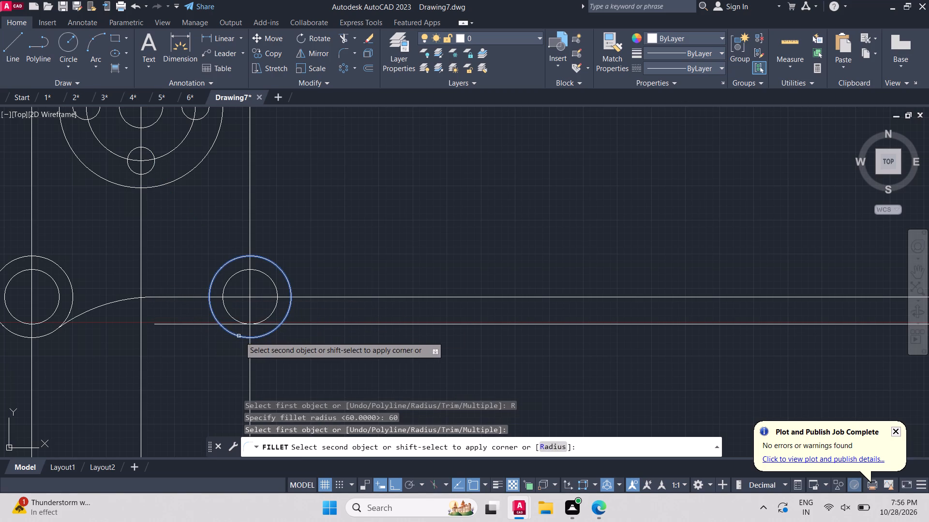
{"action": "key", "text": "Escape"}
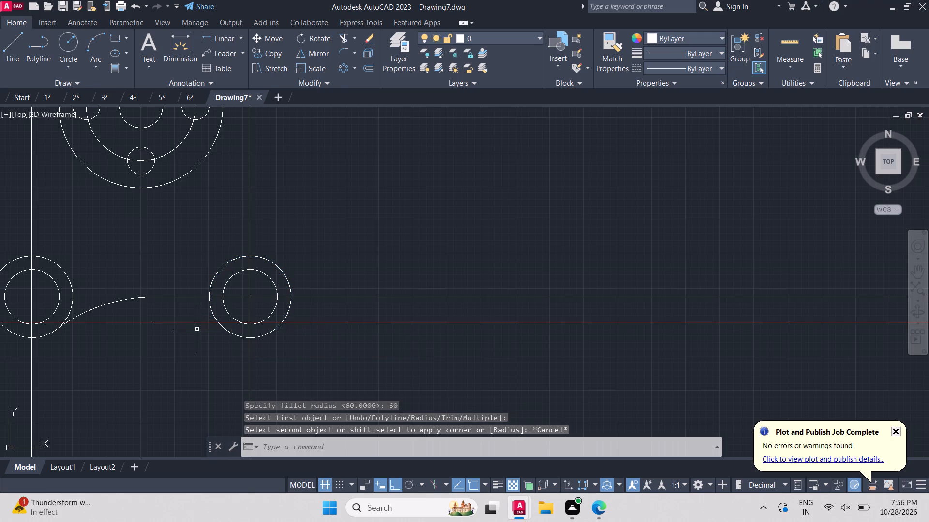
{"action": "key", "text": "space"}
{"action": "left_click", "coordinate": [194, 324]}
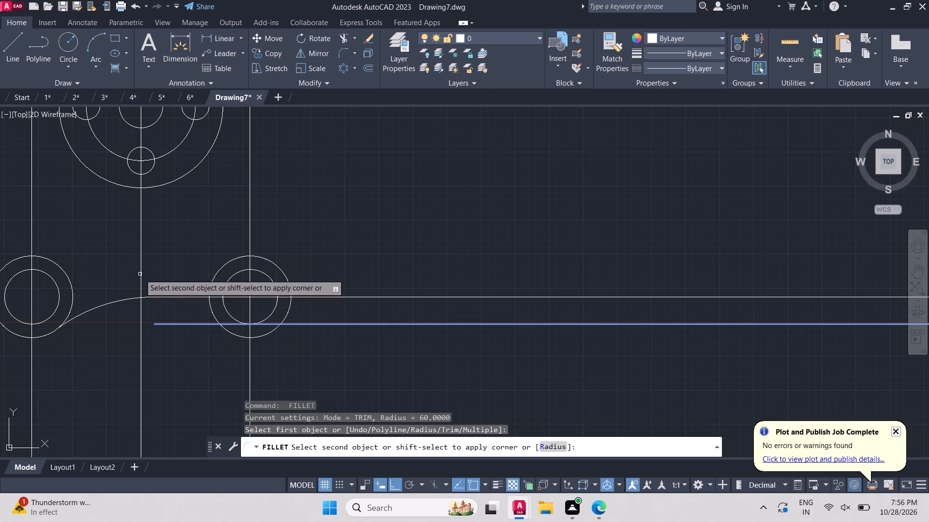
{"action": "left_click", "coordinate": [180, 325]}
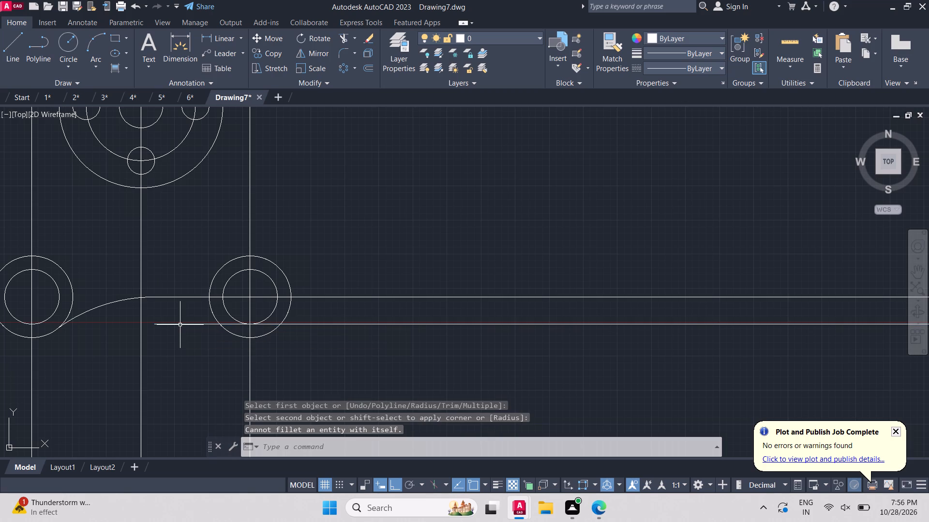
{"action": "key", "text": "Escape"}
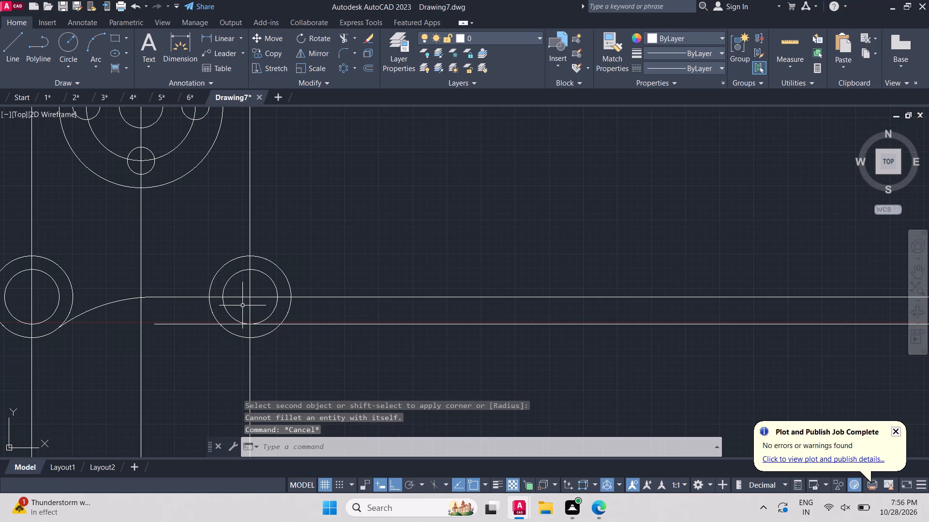
Extend the lower offset line to the central vertical line.
{"action": "key", "text": "e"}
{"action": "key", "text": "x"}
{"action": "key", "text": "Return"}
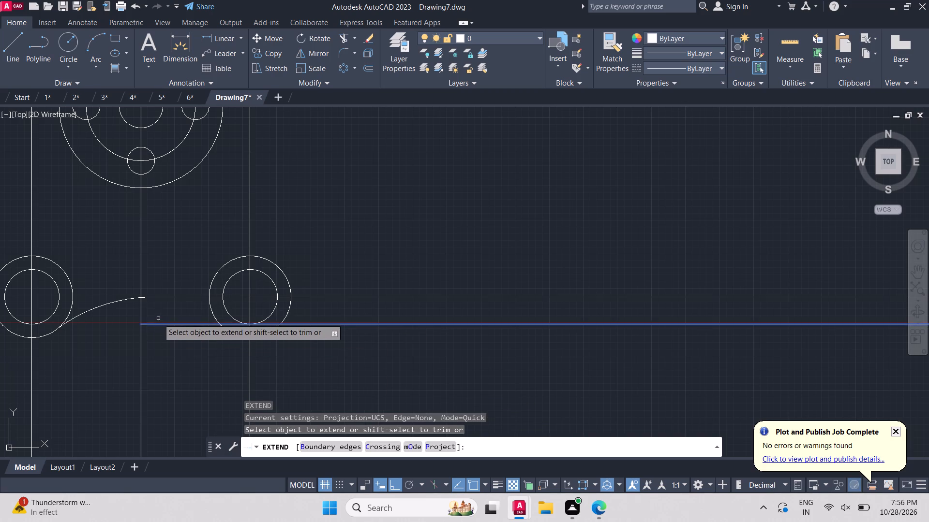
{"action": "left_click", "coordinate": [158, 325]}
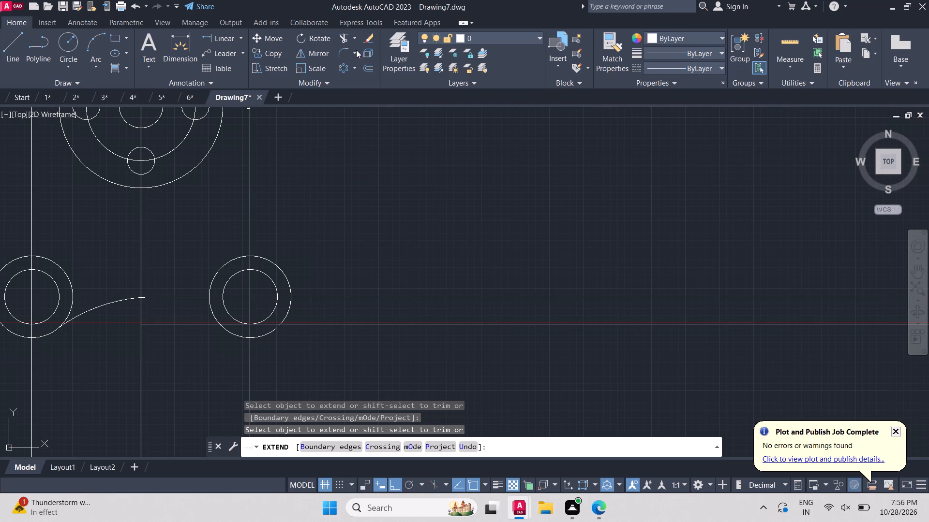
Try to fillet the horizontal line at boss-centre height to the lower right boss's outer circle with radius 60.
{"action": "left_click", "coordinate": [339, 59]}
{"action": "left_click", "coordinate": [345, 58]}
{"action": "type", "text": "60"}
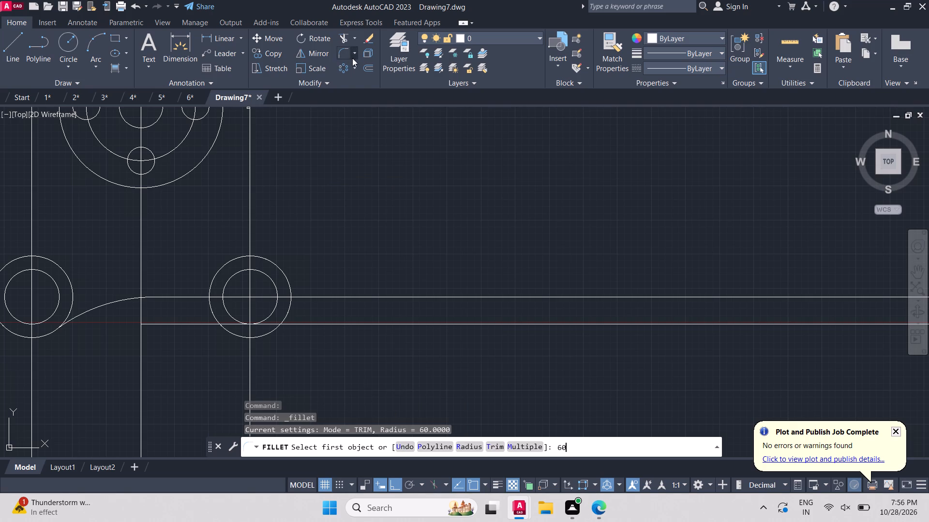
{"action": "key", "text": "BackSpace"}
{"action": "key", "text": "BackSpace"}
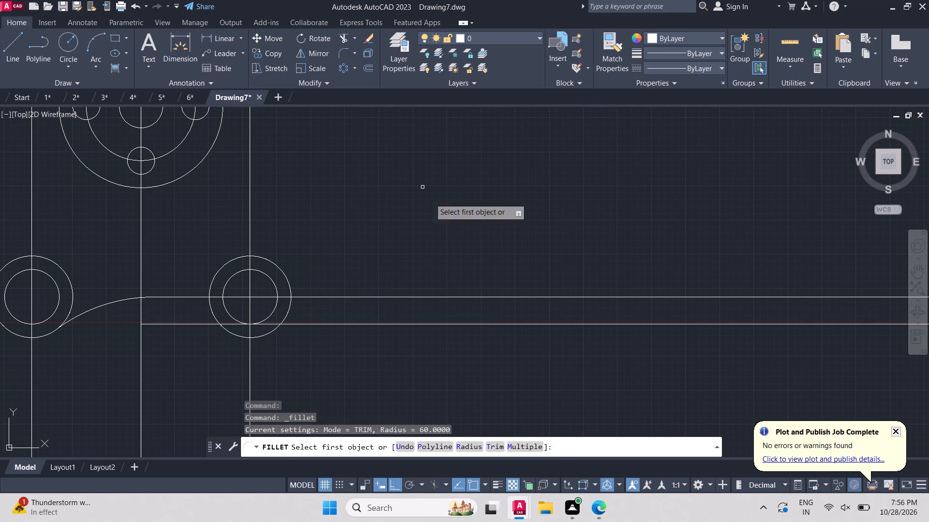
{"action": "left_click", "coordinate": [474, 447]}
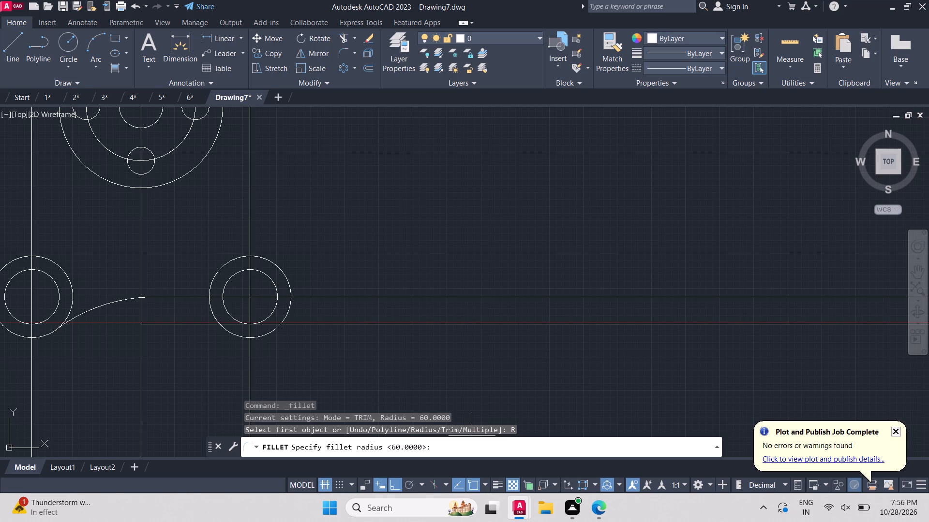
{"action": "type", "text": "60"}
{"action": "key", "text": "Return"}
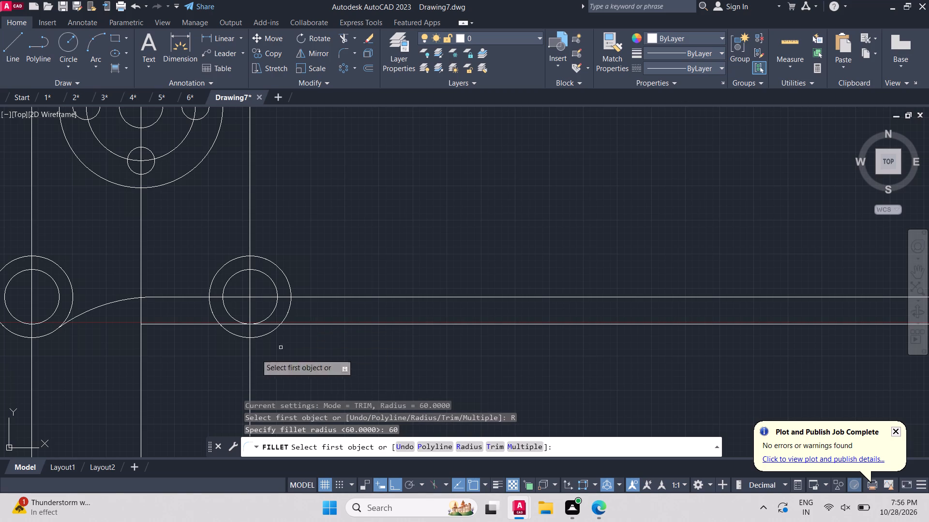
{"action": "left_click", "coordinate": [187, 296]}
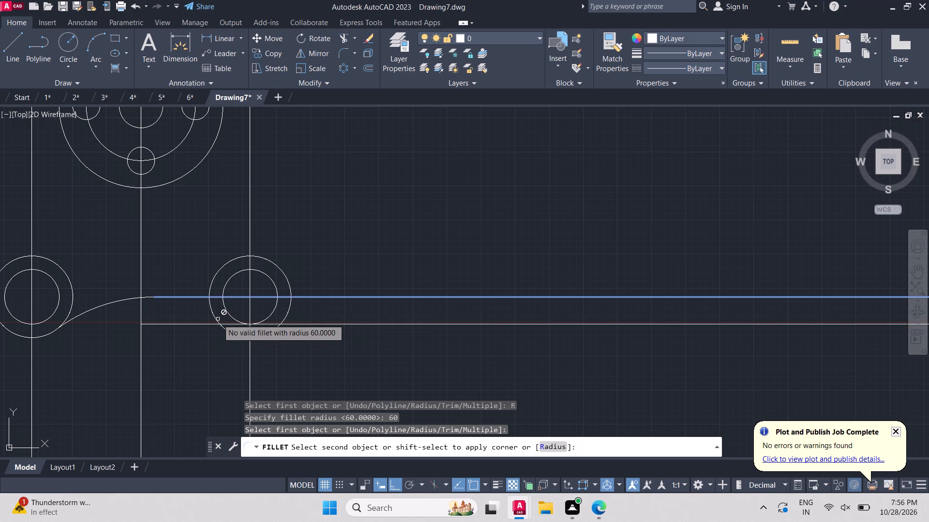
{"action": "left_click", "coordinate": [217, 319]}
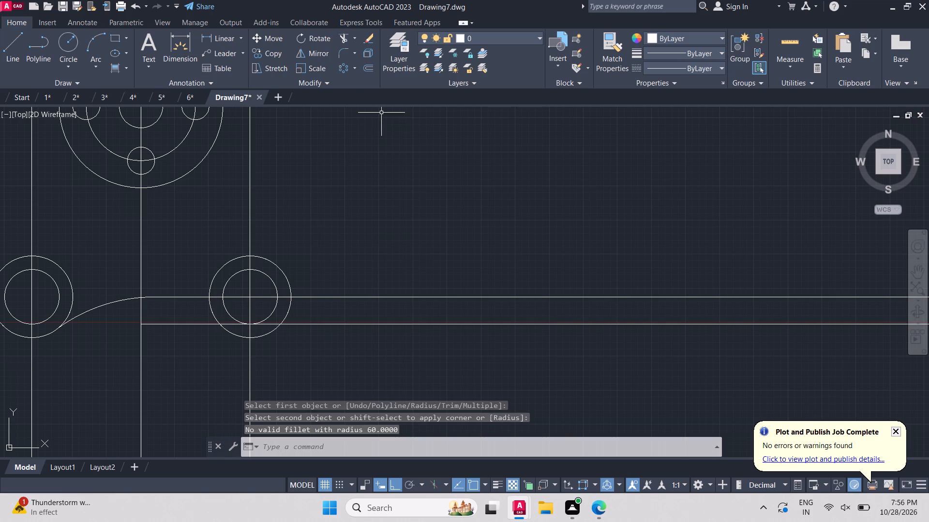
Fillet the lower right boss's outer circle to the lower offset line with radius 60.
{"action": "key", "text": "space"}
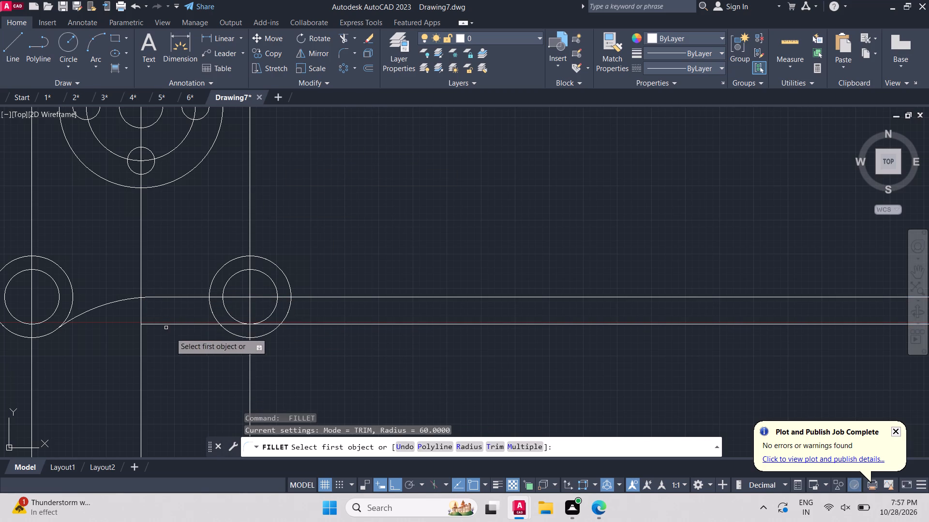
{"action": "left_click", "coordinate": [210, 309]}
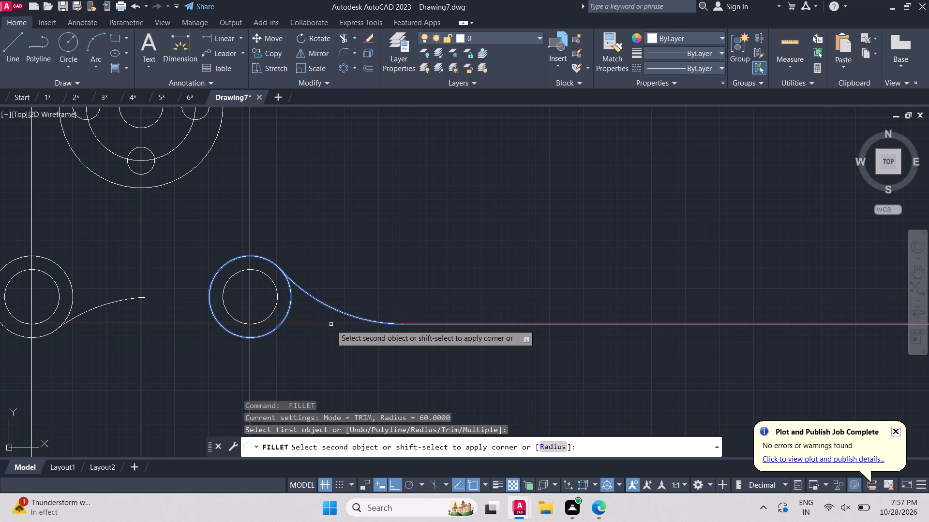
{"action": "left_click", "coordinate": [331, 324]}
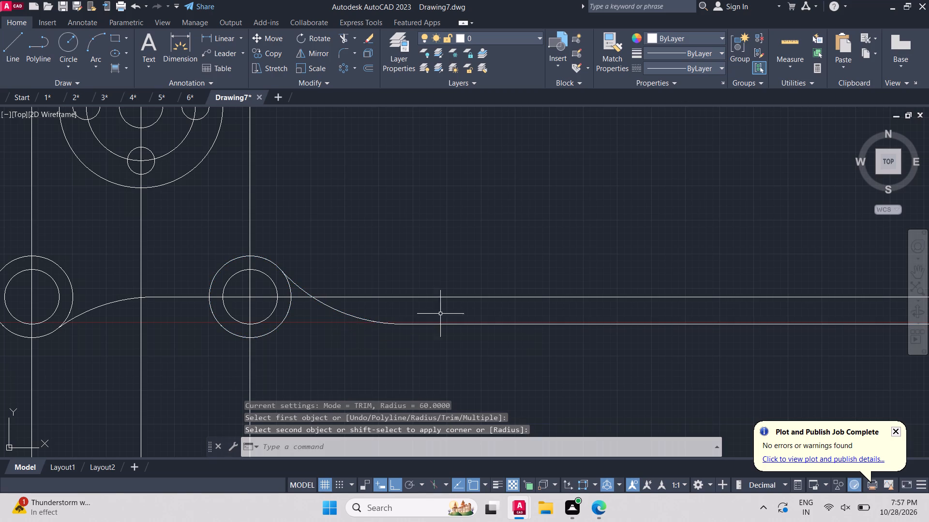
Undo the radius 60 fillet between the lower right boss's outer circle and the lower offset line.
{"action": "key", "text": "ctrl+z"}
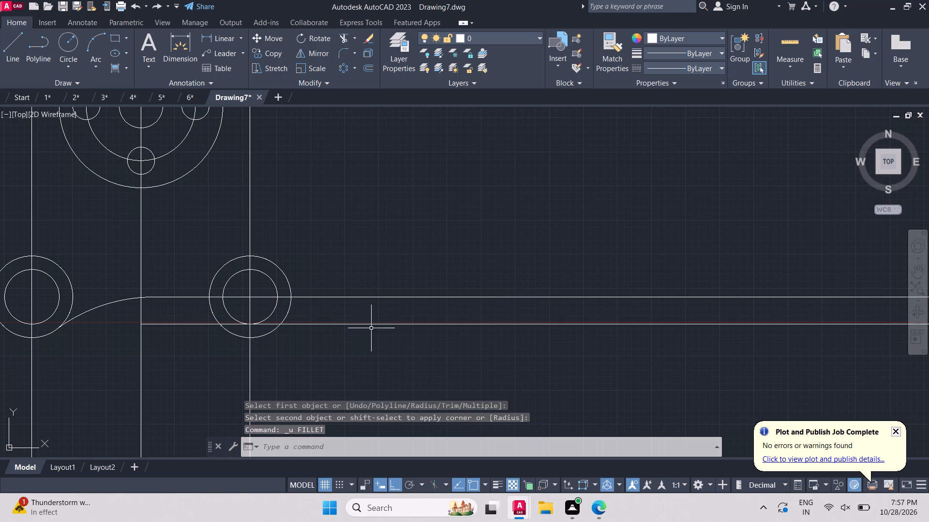
Offset the horizontal line through the boss centres upward by 10.
{"action": "left_click", "coordinate": [314, 297]}
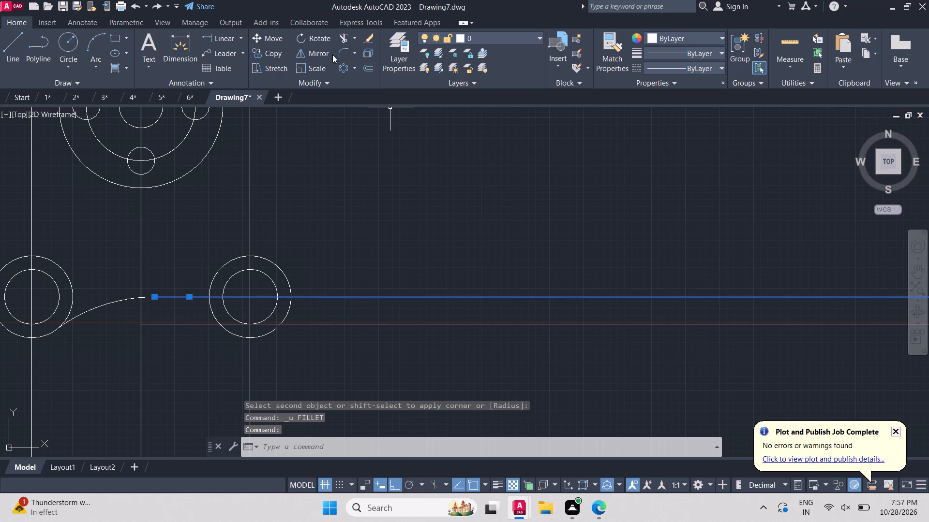
{"action": "left_click", "coordinate": [367, 68]}
{"action": "type", "text": "10"}
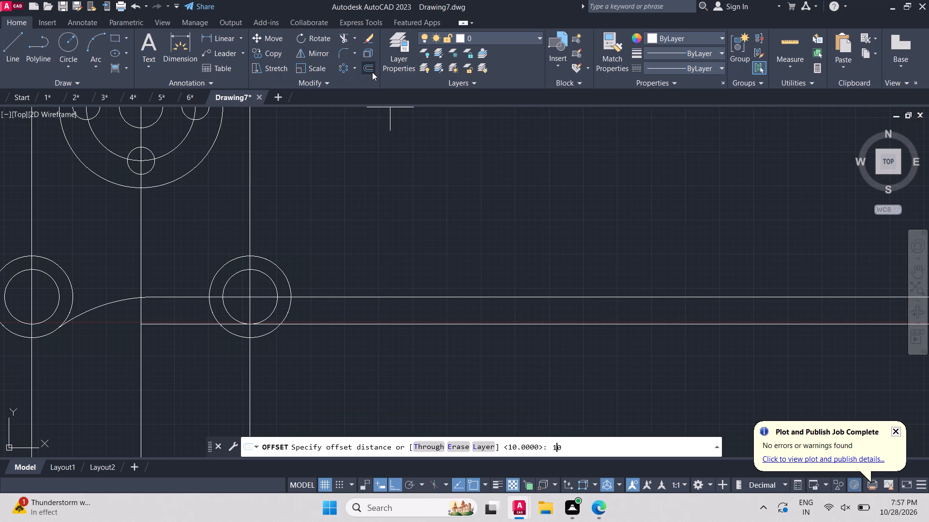
{"action": "key", "text": "Return"}
{"action": "left_click", "coordinate": [338, 216]}
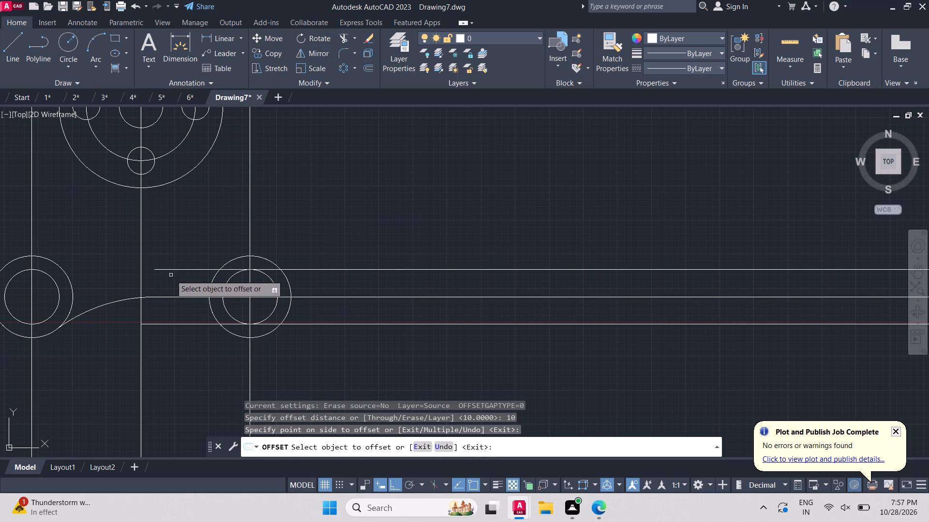
{"action": "key", "text": "e"}
{"action": "key", "text": "x"}
{"action": "key", "text": "Return"}
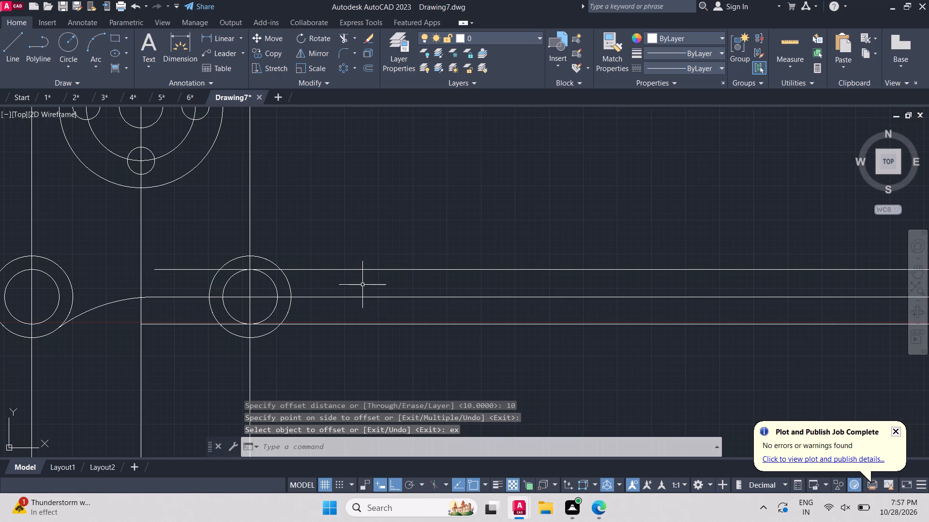
{"action": "key", "text": "Escape"}
{"action": "key", "text": "Escape"}
Extend the upper offset line to the central vertical line.
{"action": "key", "text": "e"}
{"action": "key", "text": "x"}
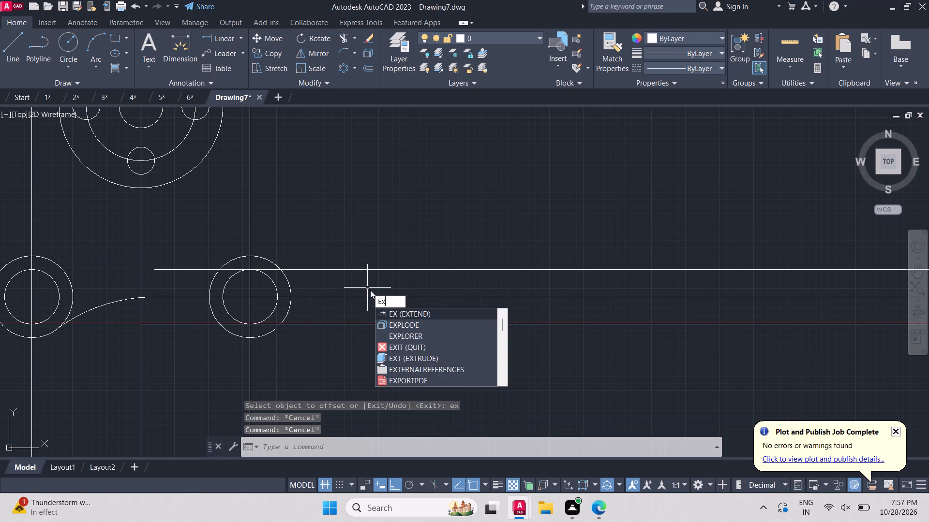
{"action": "key", "text": "Return"}
{"action": "left_click", "coordinate": [170, 270]}
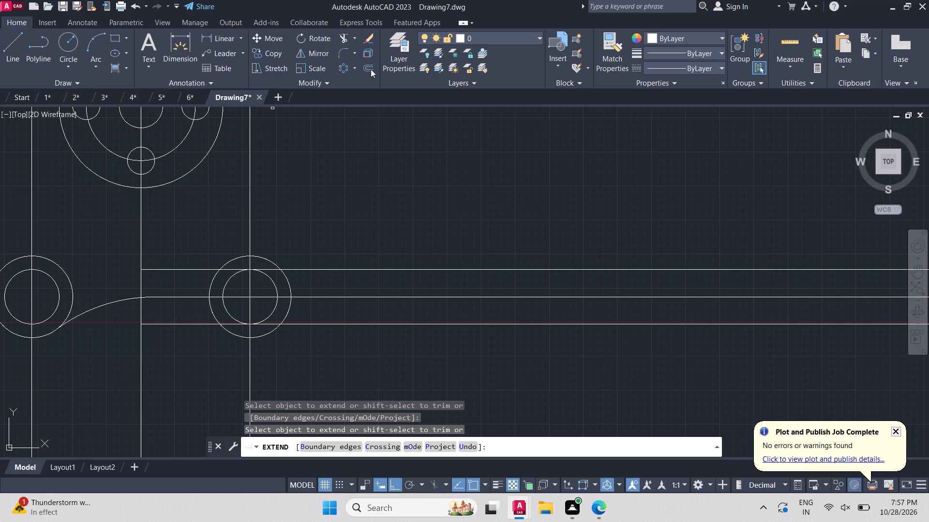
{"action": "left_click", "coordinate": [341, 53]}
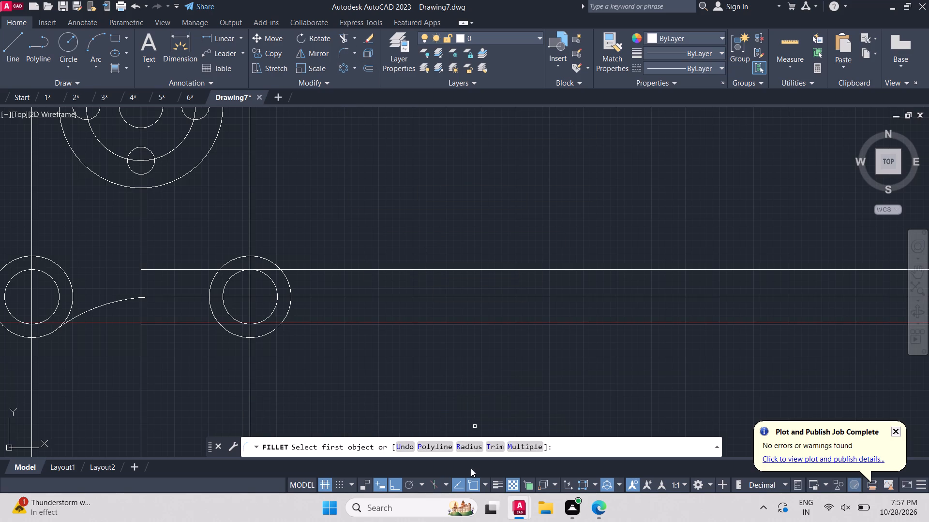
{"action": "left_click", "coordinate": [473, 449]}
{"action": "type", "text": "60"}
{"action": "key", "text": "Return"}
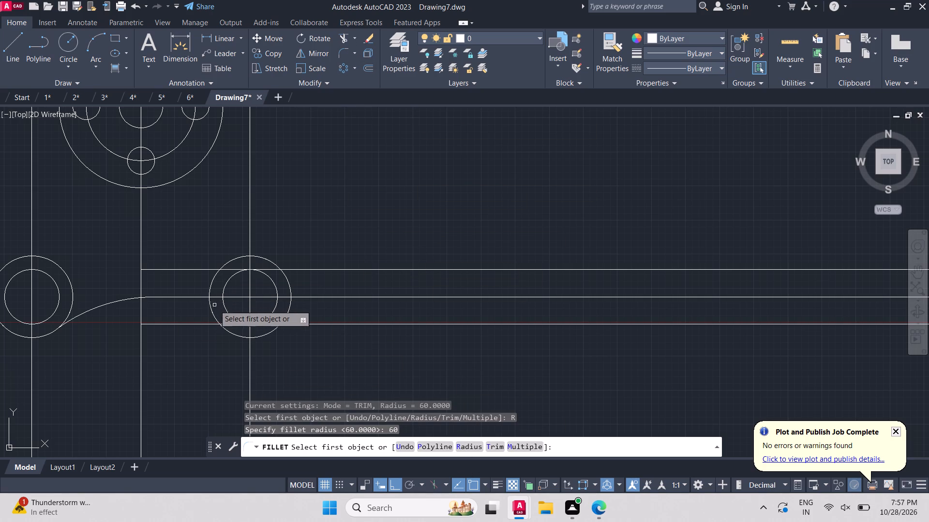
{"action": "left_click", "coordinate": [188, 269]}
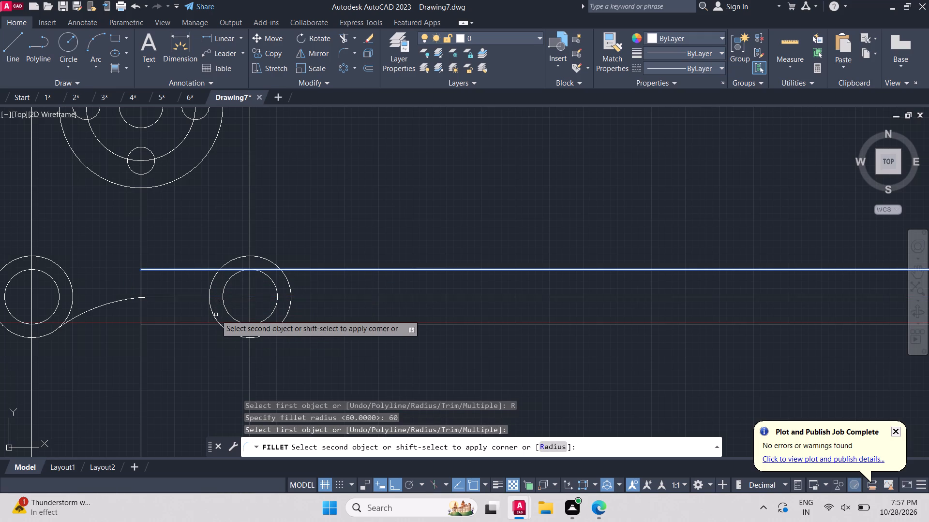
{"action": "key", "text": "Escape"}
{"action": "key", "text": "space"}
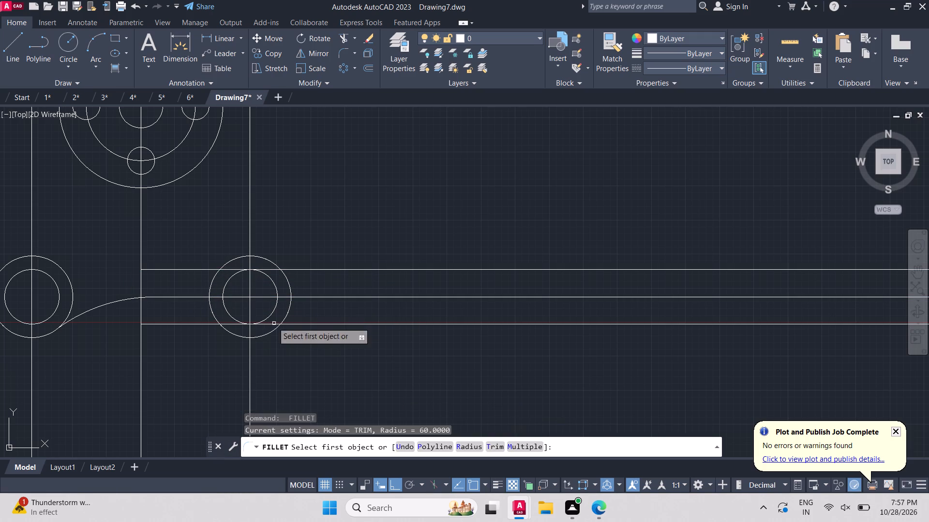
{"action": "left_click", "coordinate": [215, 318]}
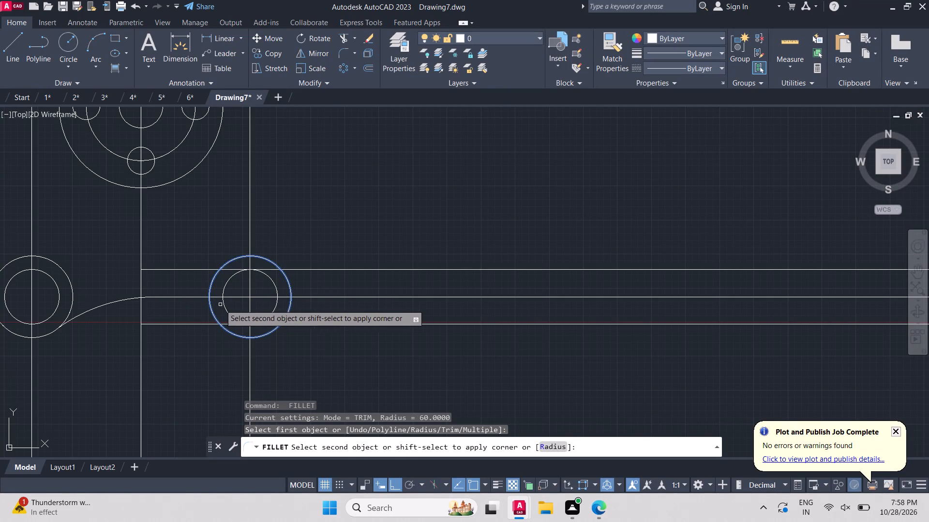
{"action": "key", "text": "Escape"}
Draw a horizontal line from the upper offset line's end at the central vertical line leftward past the lower left boss.
{"action": "left_click", "coordinate": [169, 270]}
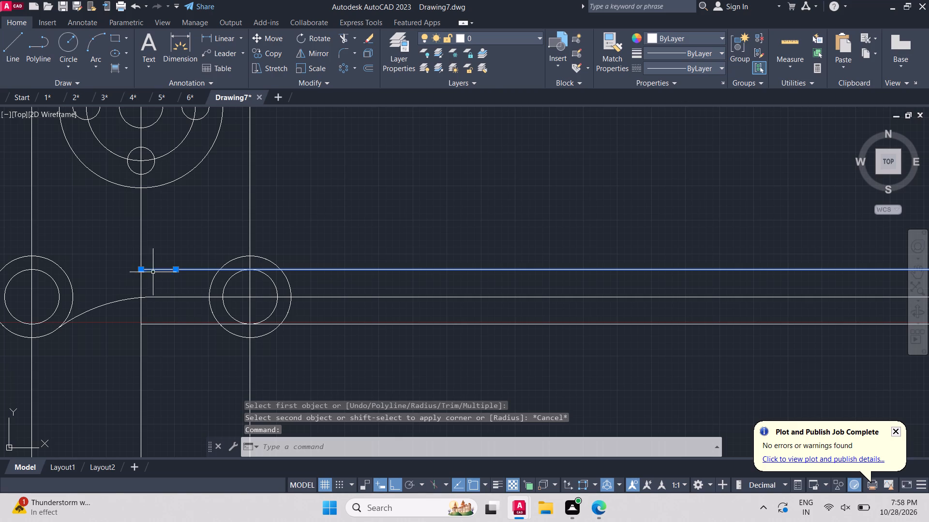
{"action": "key", "text": "l"}
{"action": "key", "text": "Return"}
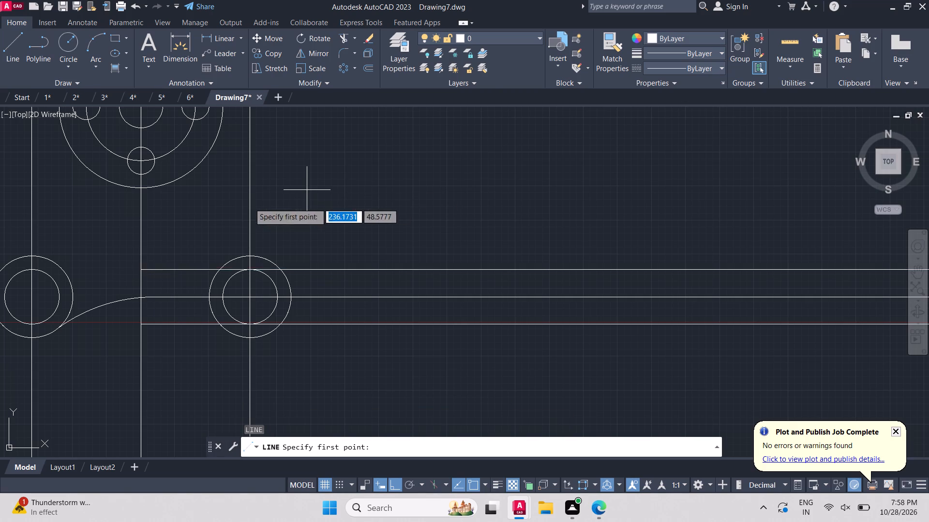
{"action": "left_click", "coordinate": [141, 266]}
{"action": "left_click", "coordinate": [0, 244]}
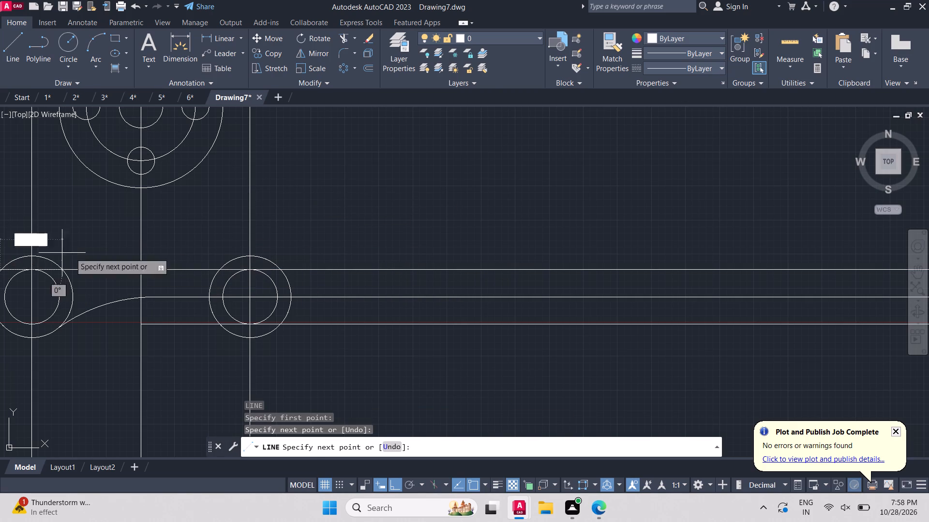
{"action": "key", "text": "space"}
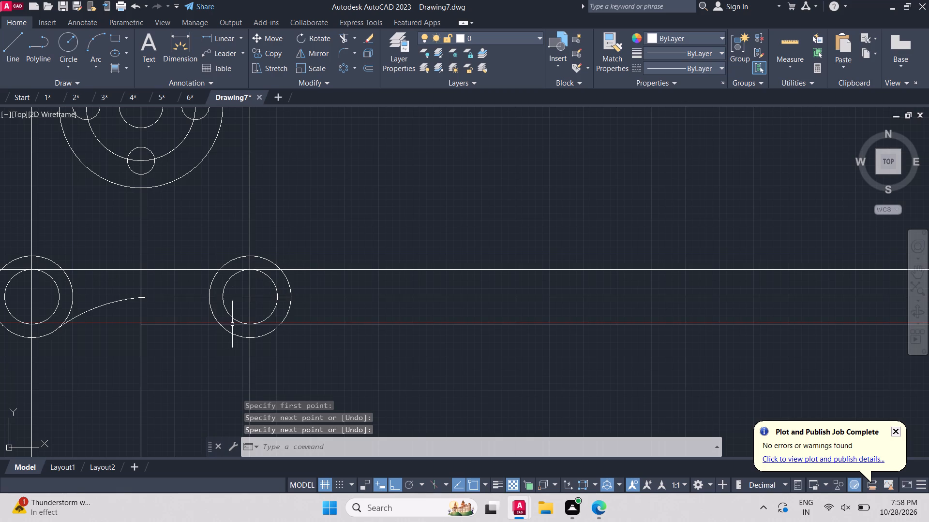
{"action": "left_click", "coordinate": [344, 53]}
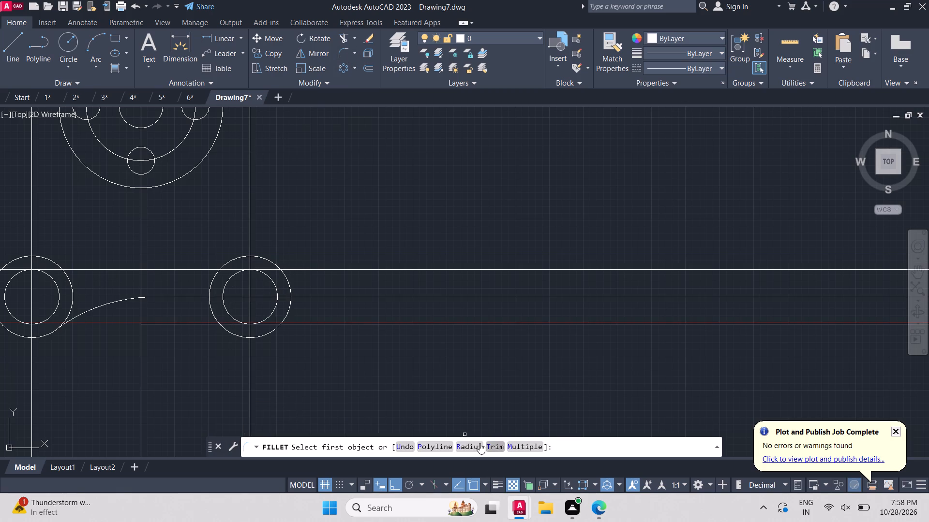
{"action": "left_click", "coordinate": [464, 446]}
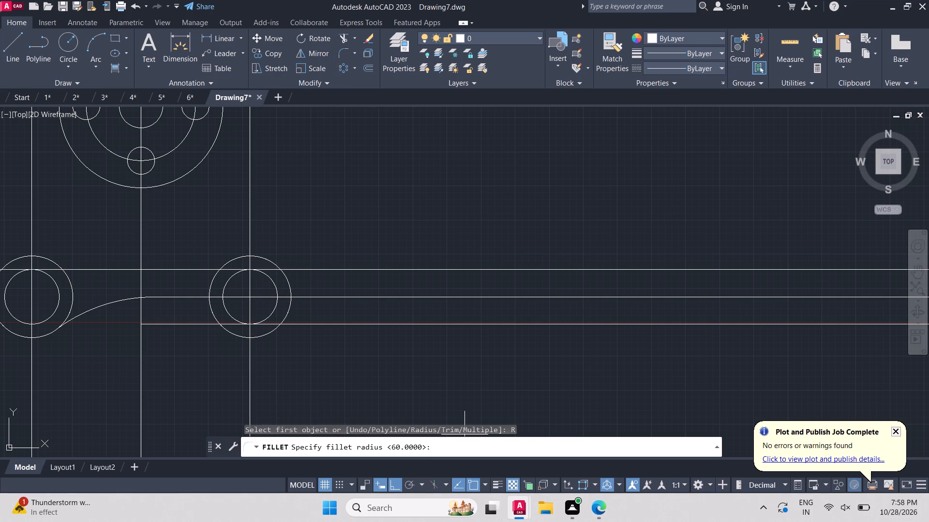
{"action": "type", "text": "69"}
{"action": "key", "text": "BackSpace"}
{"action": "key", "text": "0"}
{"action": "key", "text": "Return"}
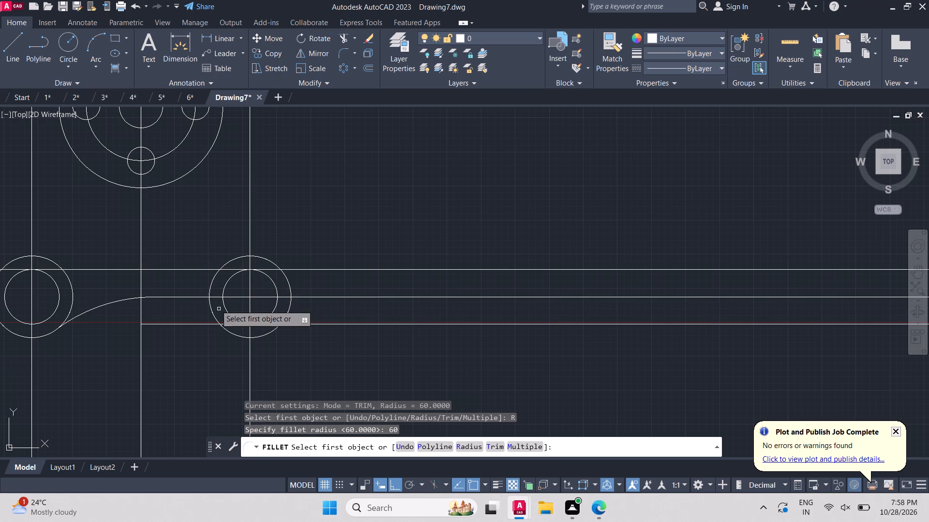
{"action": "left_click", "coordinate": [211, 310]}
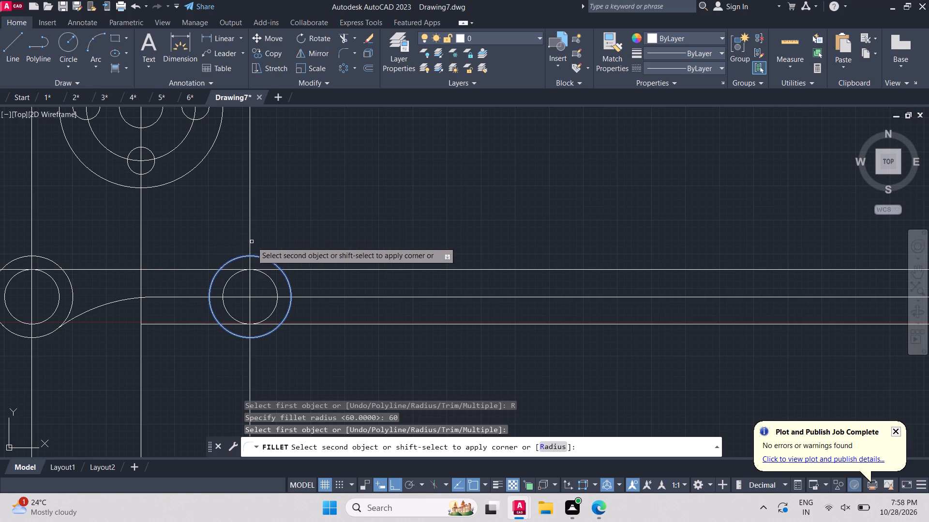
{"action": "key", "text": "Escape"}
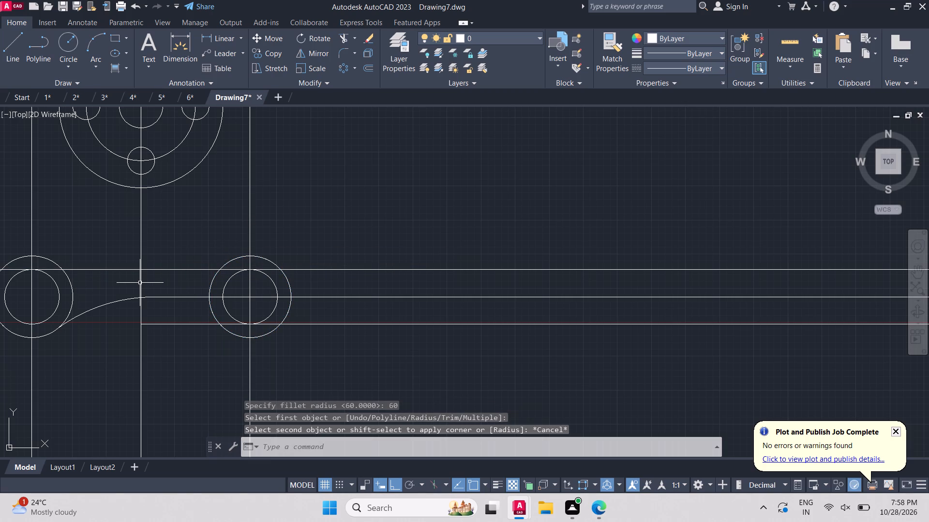
Extend the horizontal line through the lower right boss's centre to the central vertical line.
{"action": "left_click", "coordinate": [175, 297]}
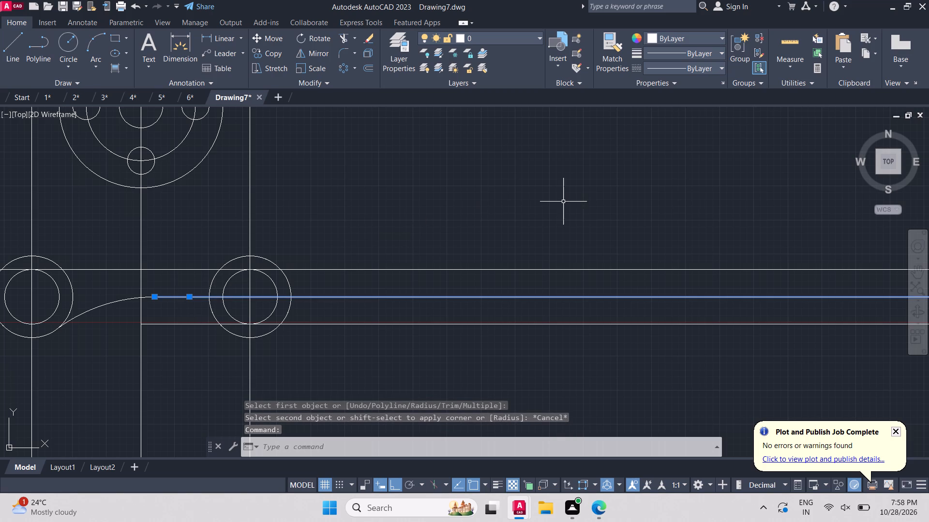
{"action": "key", "text": "Escape"}
{"action": "key", "text": "e"}
{"action": "key", "text": "x"}
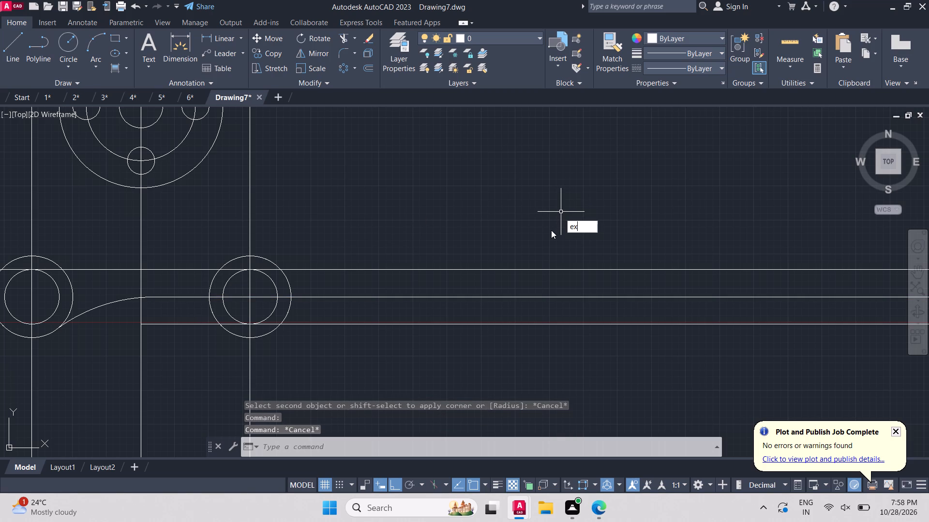
{"action": "key", "text": "Return"}
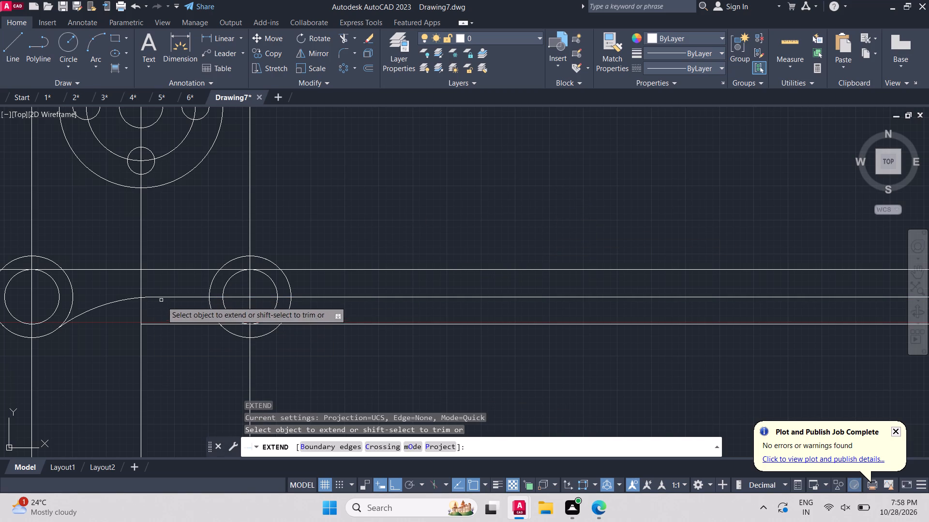
{"action": "left_click", "coordinate": [160, 297]}
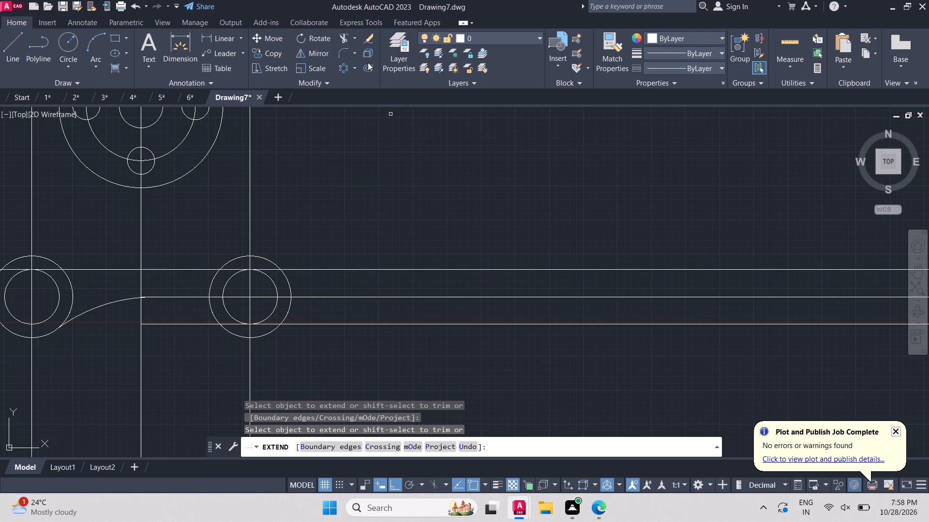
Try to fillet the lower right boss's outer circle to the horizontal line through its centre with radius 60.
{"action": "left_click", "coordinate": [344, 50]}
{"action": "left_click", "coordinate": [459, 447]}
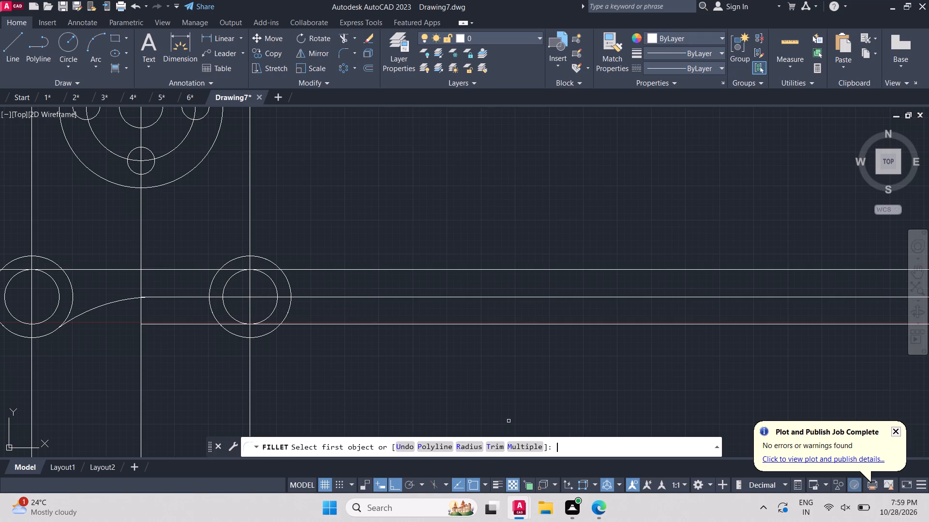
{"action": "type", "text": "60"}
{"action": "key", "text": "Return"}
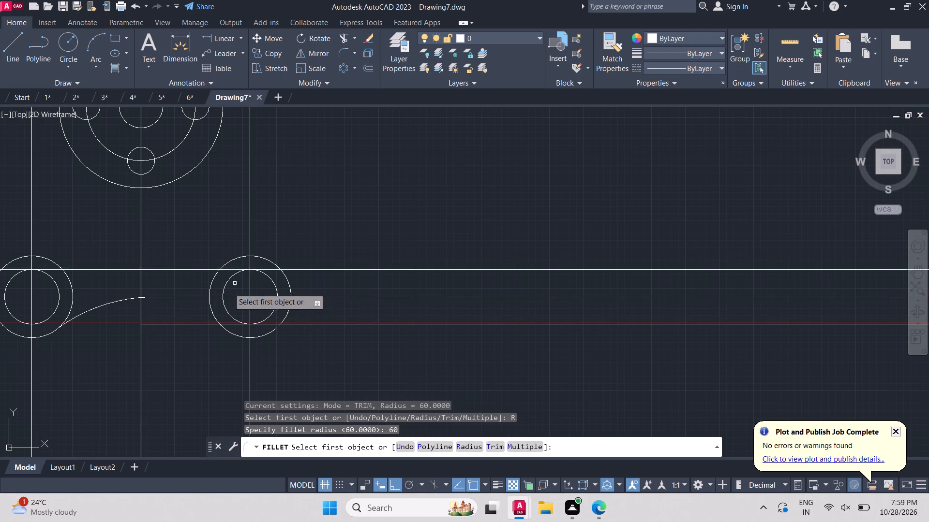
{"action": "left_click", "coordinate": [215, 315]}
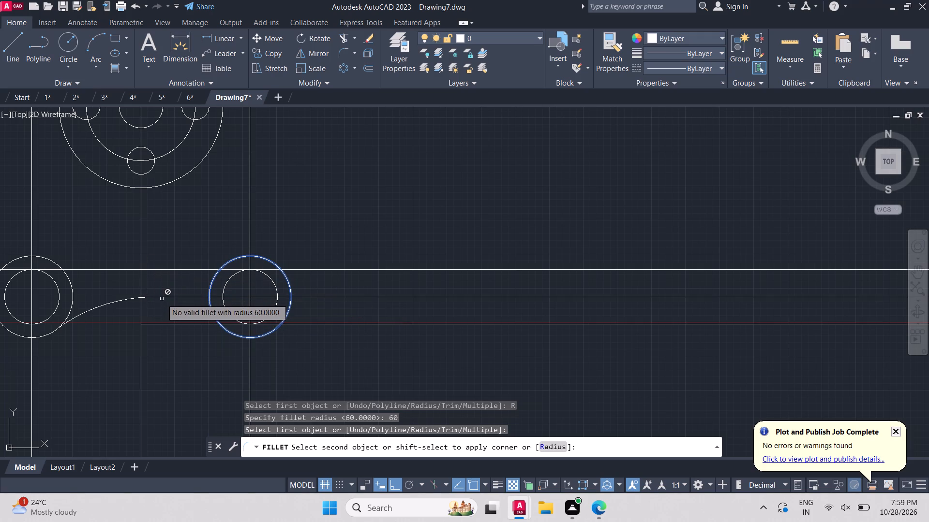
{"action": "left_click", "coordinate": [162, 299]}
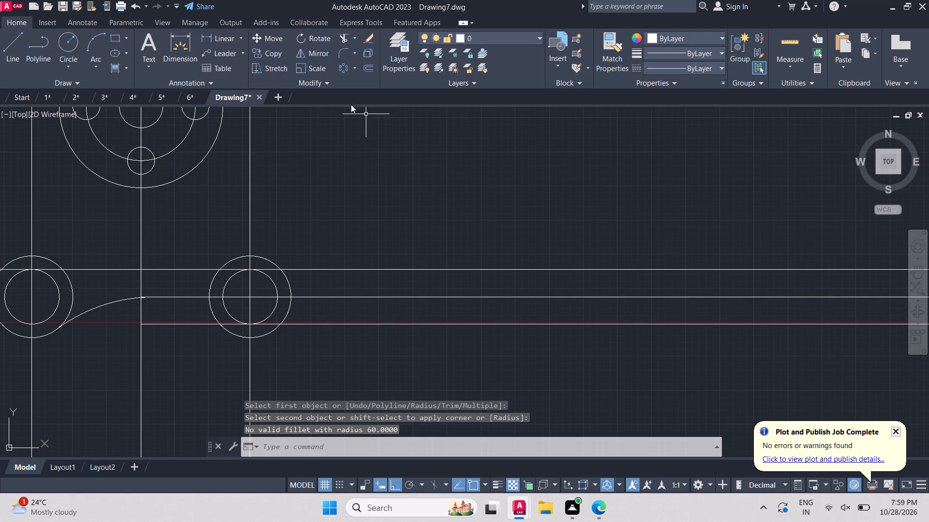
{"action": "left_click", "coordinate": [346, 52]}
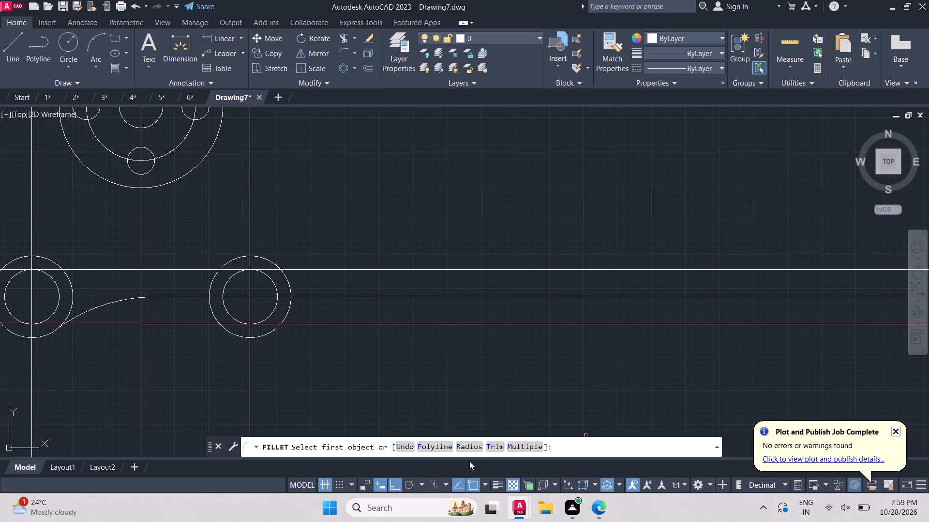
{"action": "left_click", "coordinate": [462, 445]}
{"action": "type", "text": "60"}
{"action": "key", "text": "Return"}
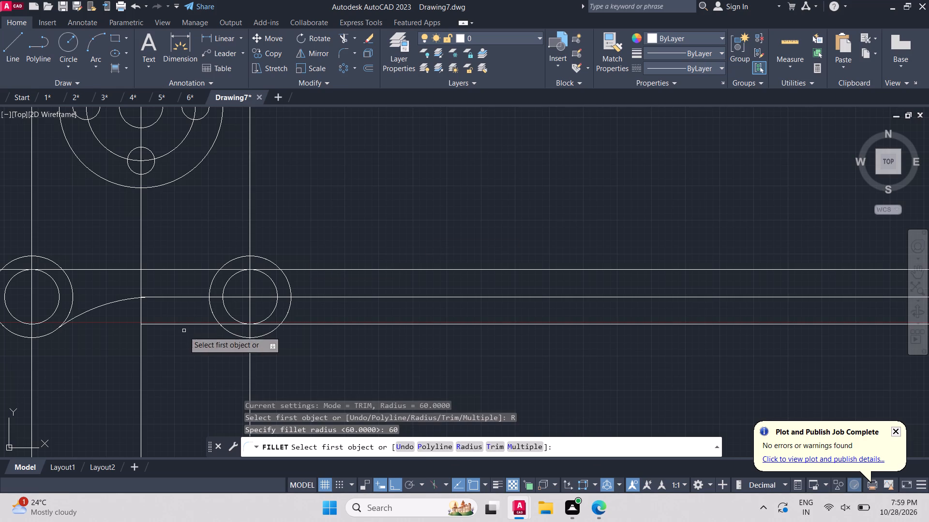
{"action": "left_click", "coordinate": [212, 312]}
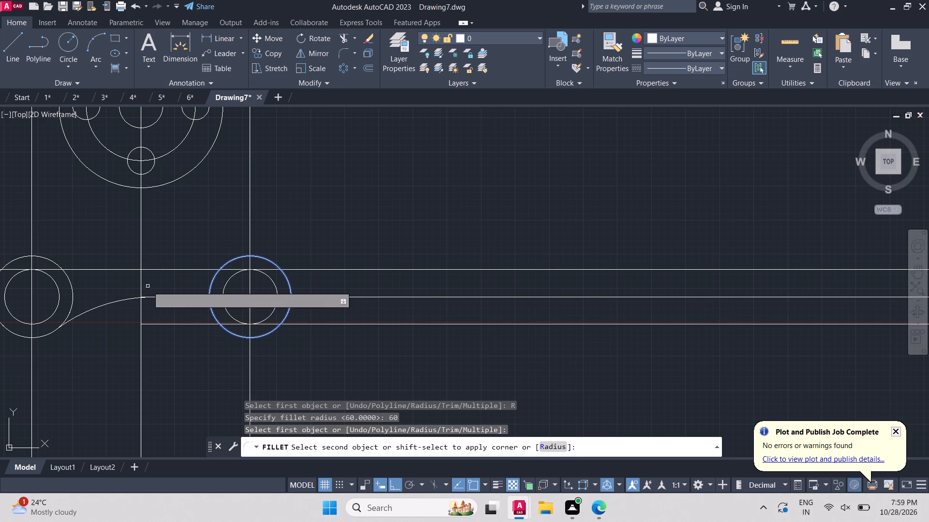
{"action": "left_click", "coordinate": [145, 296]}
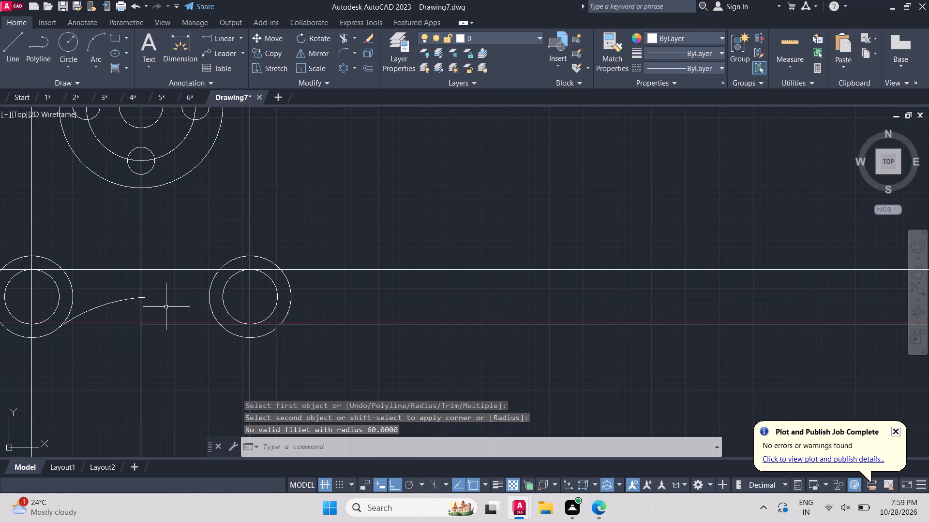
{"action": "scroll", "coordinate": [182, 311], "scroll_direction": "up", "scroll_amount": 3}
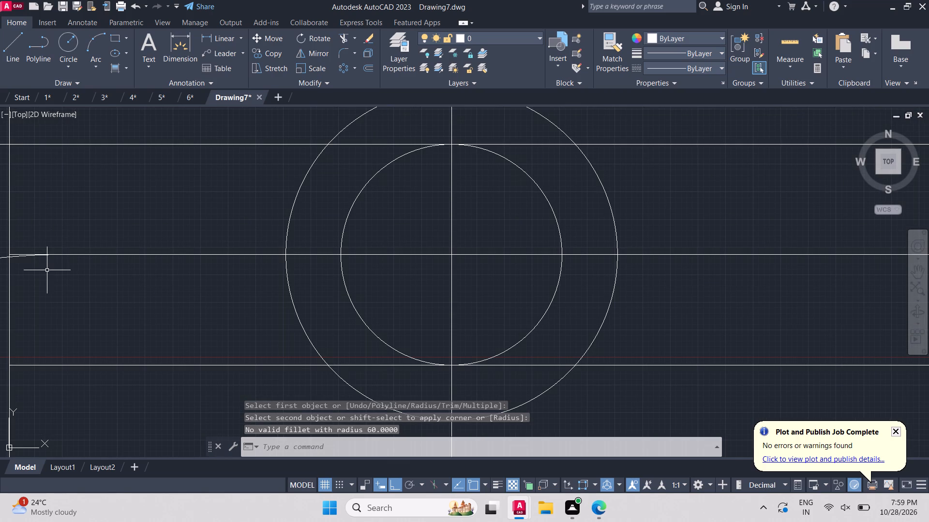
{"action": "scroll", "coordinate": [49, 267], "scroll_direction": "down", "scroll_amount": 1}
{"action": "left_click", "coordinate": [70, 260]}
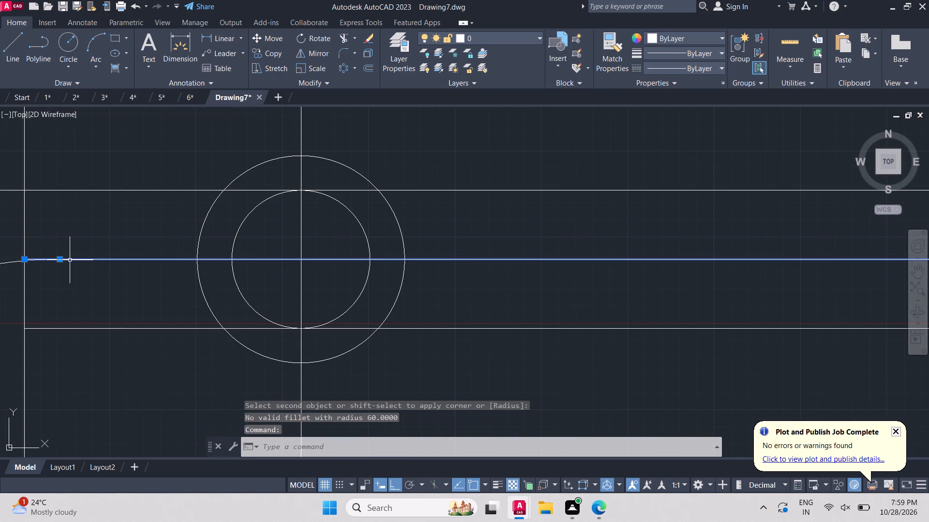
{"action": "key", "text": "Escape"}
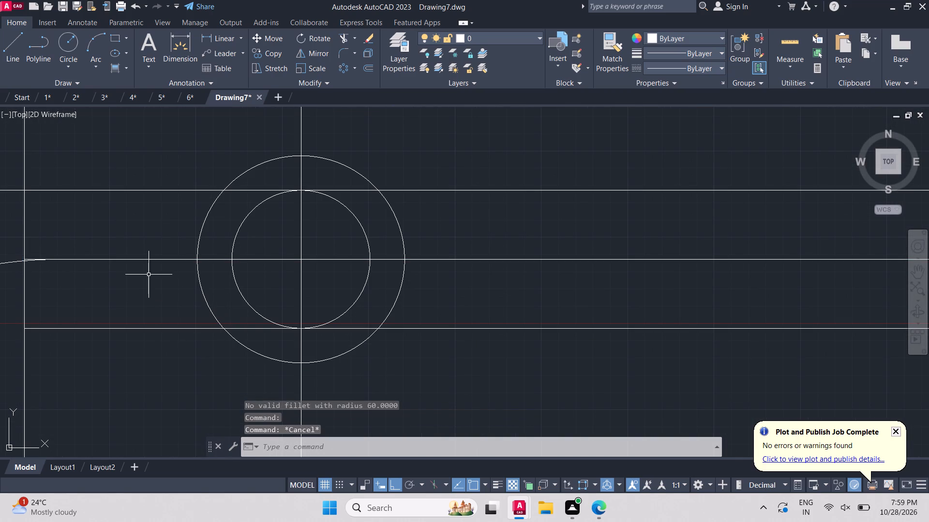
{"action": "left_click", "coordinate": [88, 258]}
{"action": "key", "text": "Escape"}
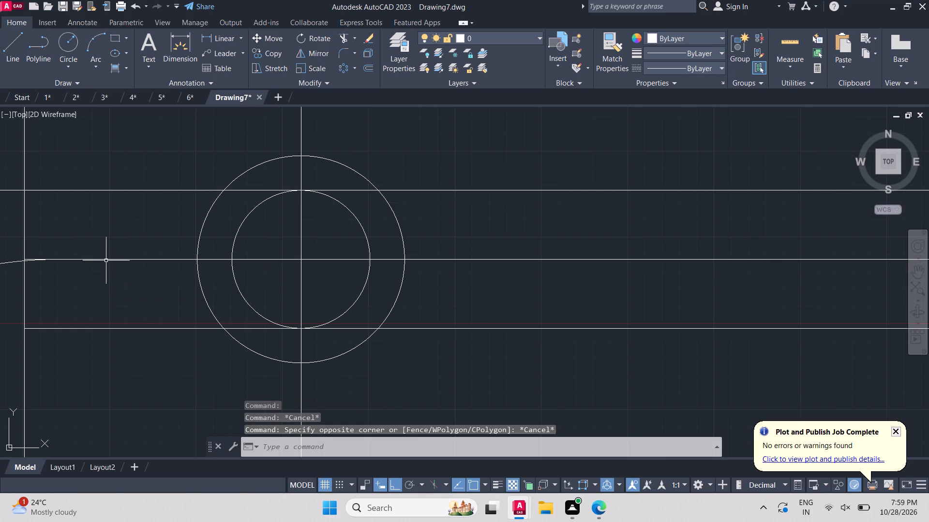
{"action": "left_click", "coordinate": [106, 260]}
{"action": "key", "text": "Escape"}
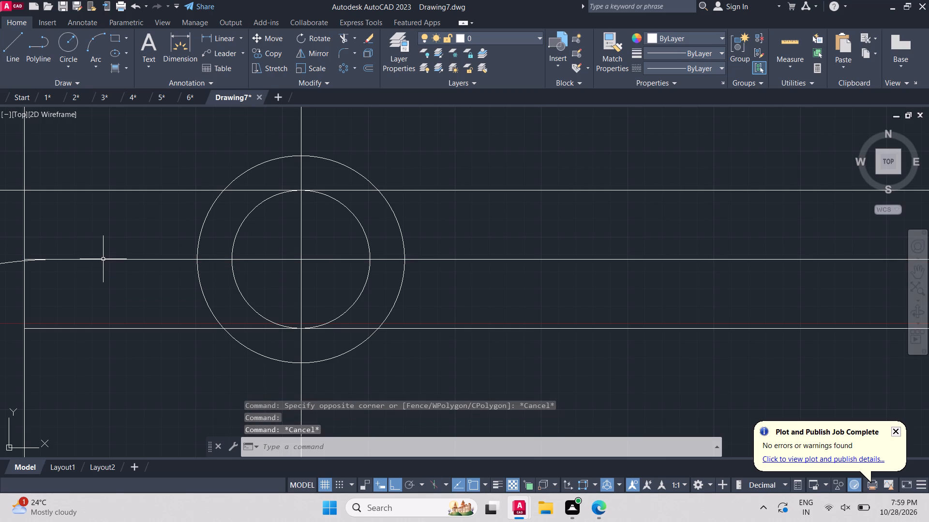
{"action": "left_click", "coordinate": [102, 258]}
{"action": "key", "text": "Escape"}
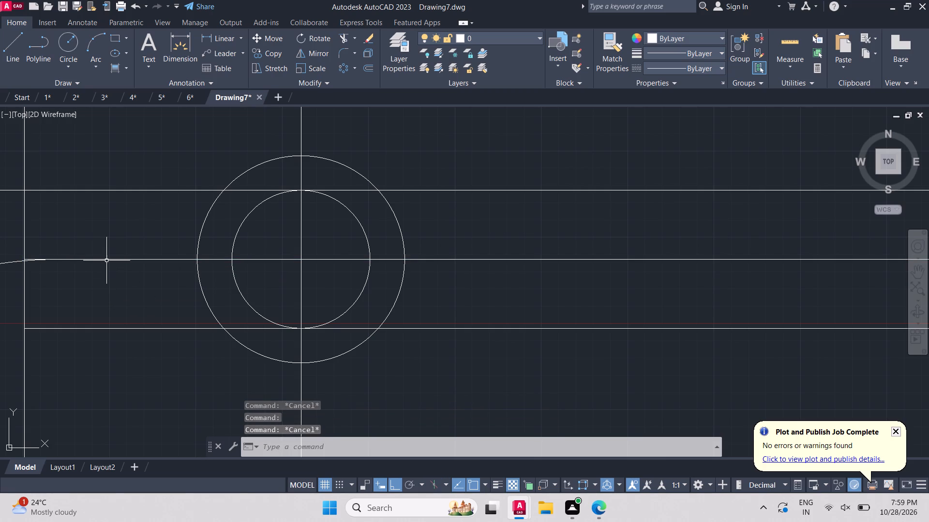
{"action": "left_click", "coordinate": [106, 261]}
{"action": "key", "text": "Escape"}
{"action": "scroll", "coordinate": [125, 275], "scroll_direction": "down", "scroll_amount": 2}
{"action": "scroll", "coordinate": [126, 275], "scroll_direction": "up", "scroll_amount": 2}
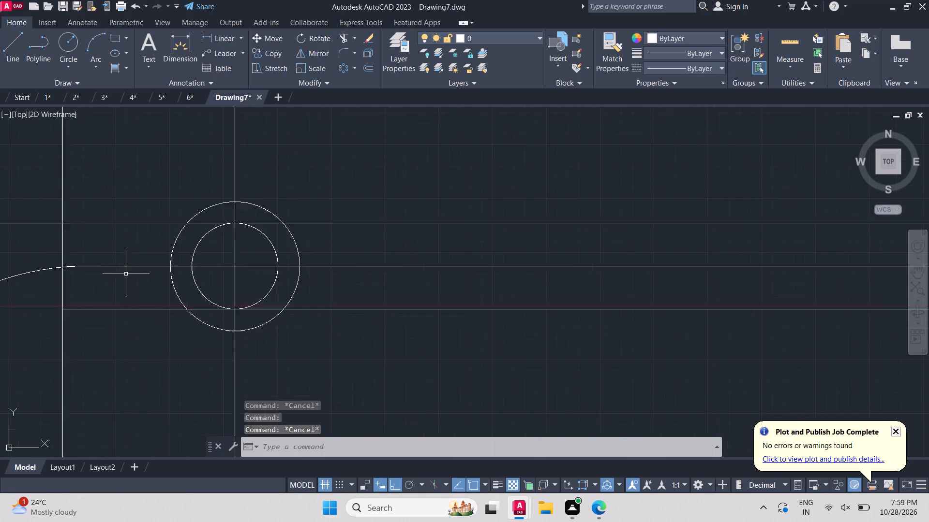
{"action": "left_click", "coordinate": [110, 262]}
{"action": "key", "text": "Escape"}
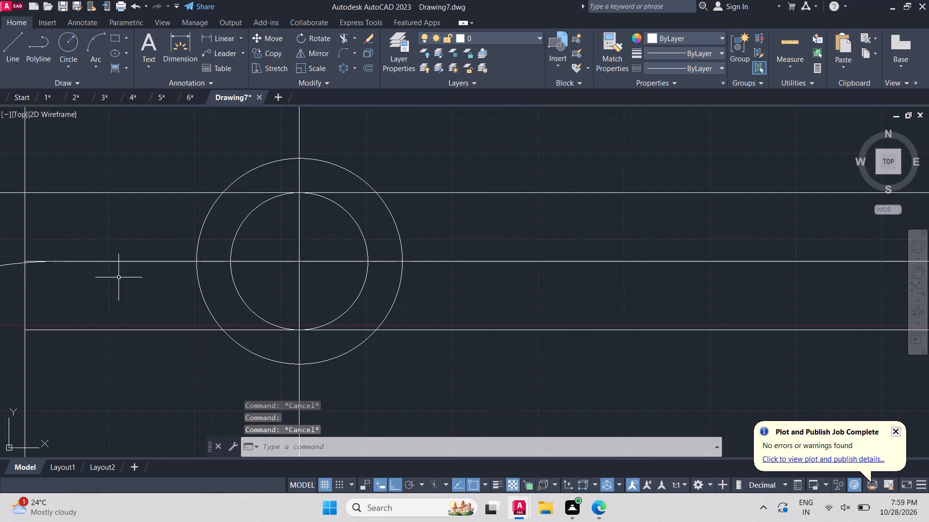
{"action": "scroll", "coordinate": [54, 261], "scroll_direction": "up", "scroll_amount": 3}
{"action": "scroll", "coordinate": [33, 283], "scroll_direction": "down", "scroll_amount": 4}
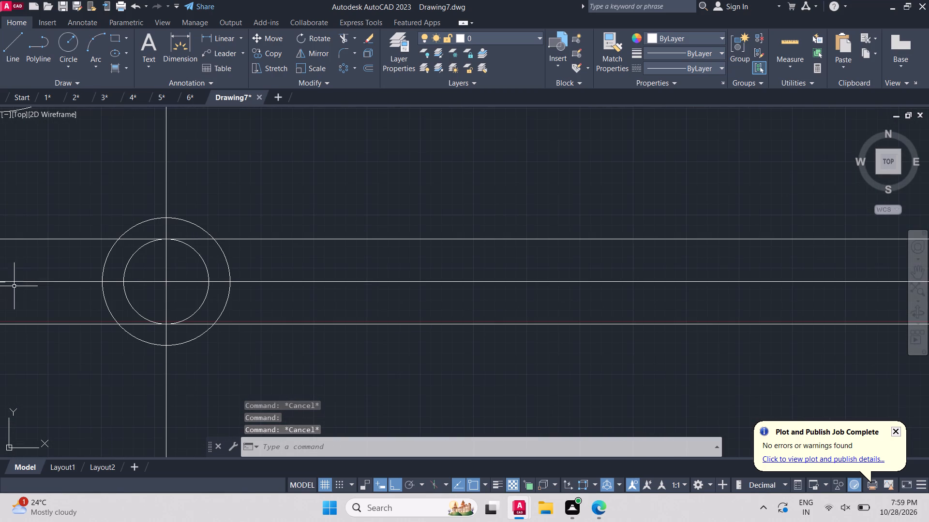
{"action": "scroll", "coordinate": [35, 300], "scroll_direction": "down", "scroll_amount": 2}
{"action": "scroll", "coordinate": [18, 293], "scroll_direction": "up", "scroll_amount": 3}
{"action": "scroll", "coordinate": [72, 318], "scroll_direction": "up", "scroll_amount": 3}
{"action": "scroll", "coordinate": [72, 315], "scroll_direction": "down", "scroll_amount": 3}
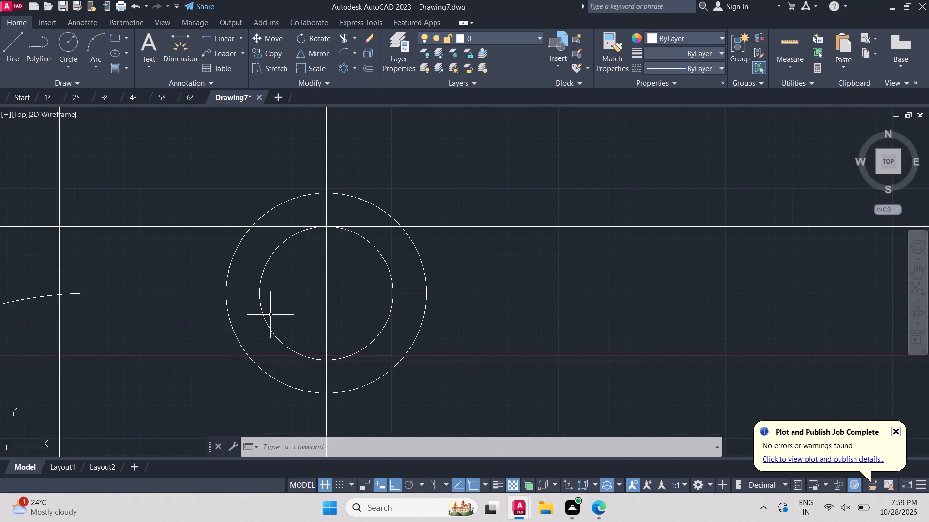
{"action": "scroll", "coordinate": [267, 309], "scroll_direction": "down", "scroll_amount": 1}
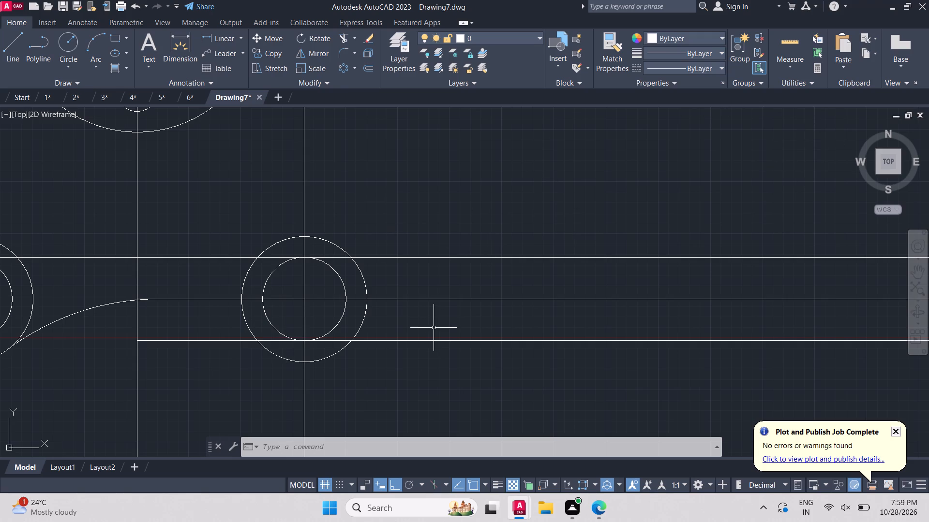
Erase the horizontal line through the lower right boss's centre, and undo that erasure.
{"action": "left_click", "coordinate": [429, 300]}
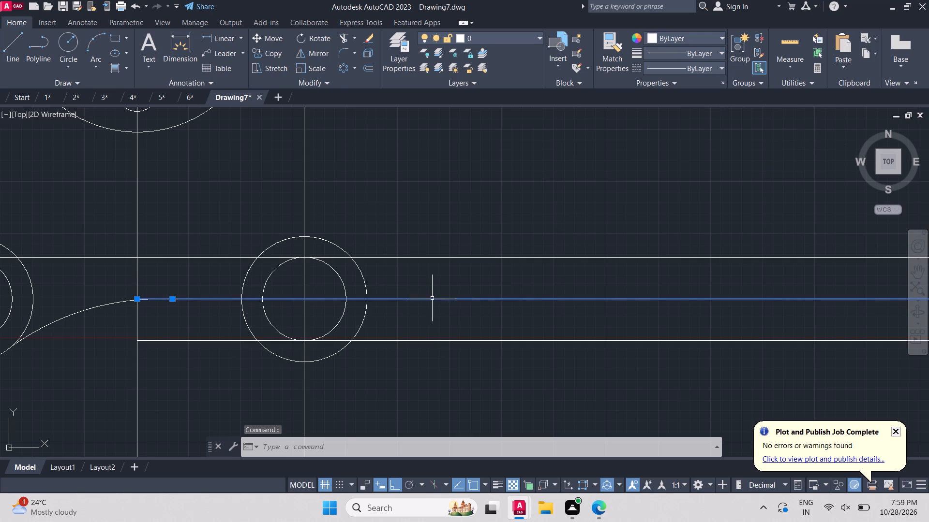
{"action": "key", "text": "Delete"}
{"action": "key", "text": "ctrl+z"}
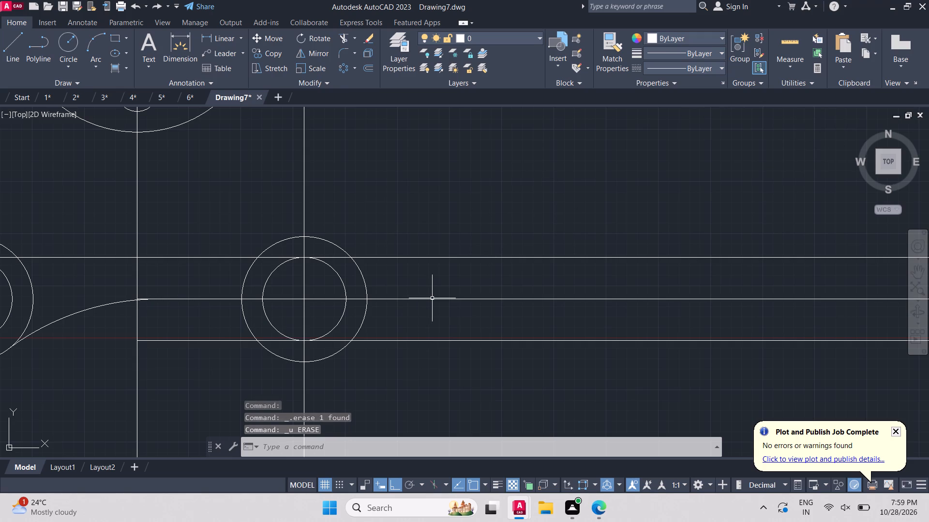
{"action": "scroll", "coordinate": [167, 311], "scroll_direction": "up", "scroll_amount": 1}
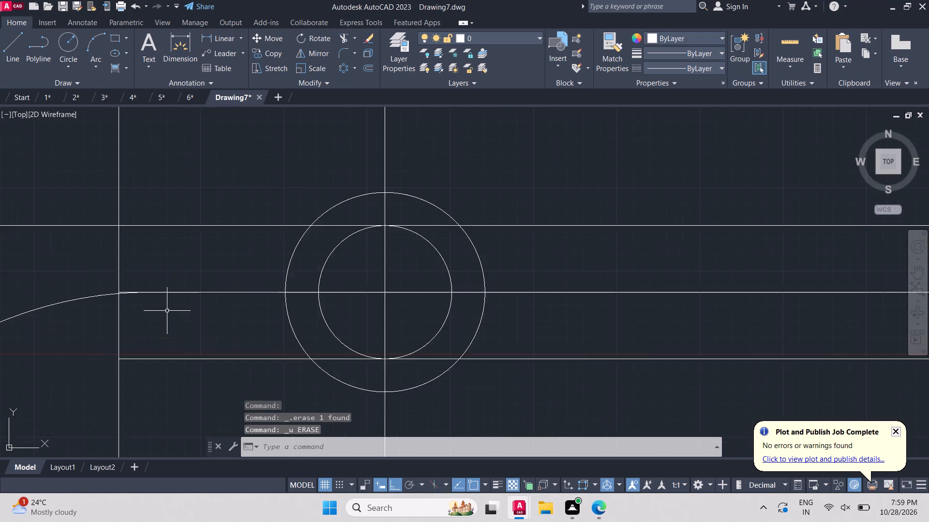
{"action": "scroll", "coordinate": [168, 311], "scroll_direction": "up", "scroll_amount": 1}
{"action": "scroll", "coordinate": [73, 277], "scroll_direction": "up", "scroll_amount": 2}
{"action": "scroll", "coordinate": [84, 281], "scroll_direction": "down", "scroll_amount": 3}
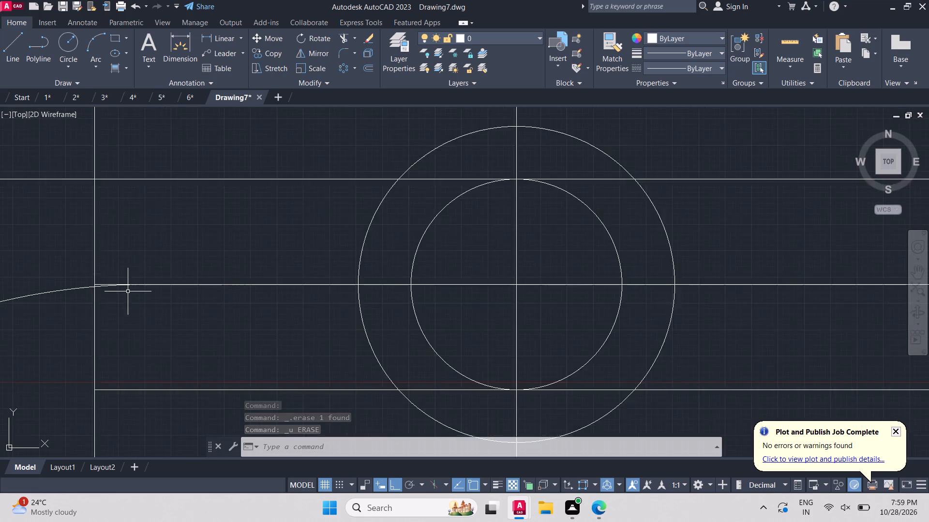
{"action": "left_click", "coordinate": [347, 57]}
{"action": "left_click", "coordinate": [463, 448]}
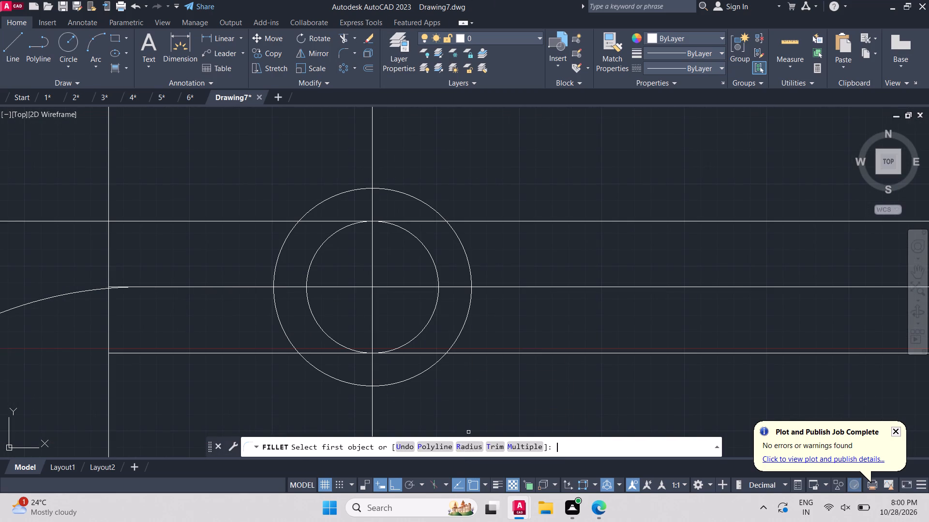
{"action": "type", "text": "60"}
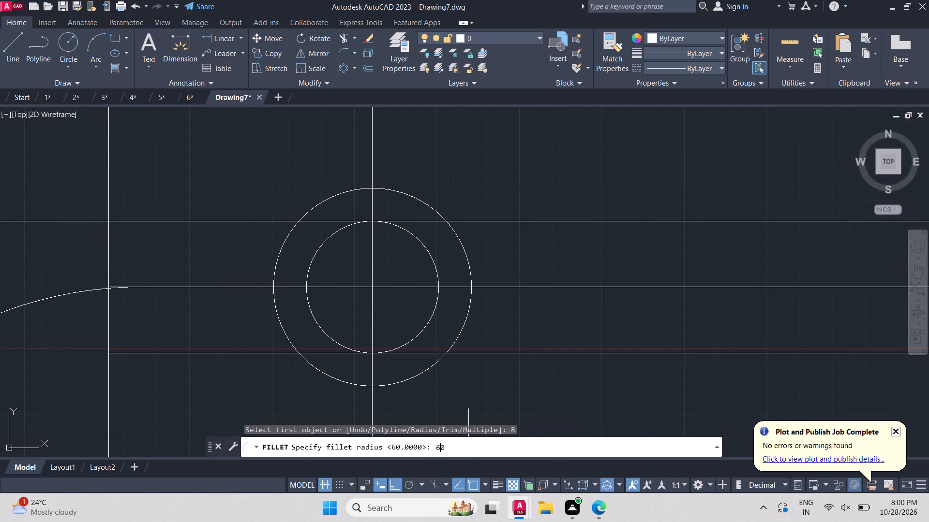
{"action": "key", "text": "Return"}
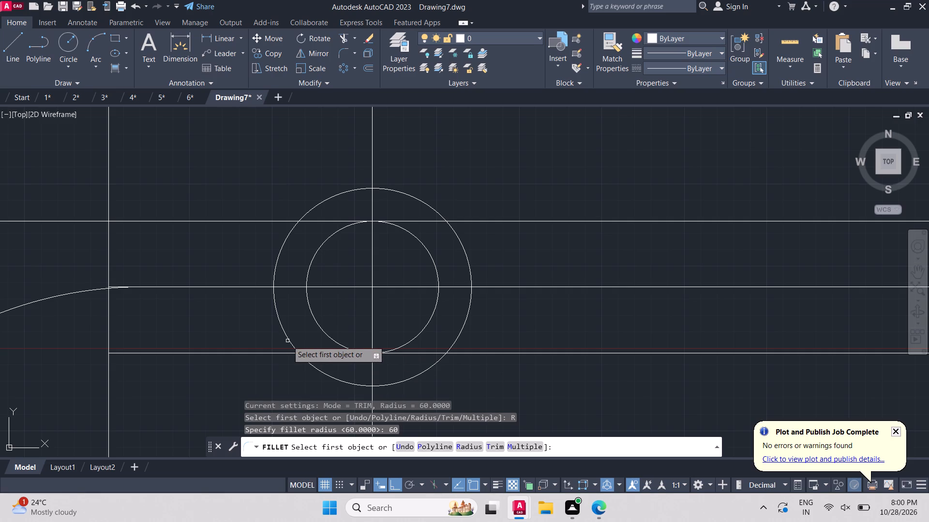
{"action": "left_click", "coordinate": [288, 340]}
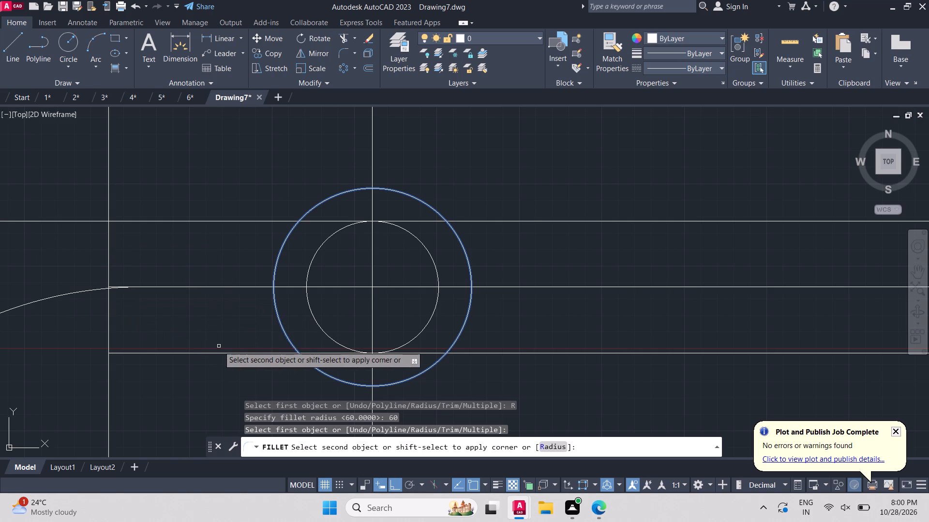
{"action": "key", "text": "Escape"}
Draw a short horizontal line leftward from the central vertical line, level with the lower boss centres.
{"action": "key", "text": "l"}
{"action": "key", "text": "Return"}
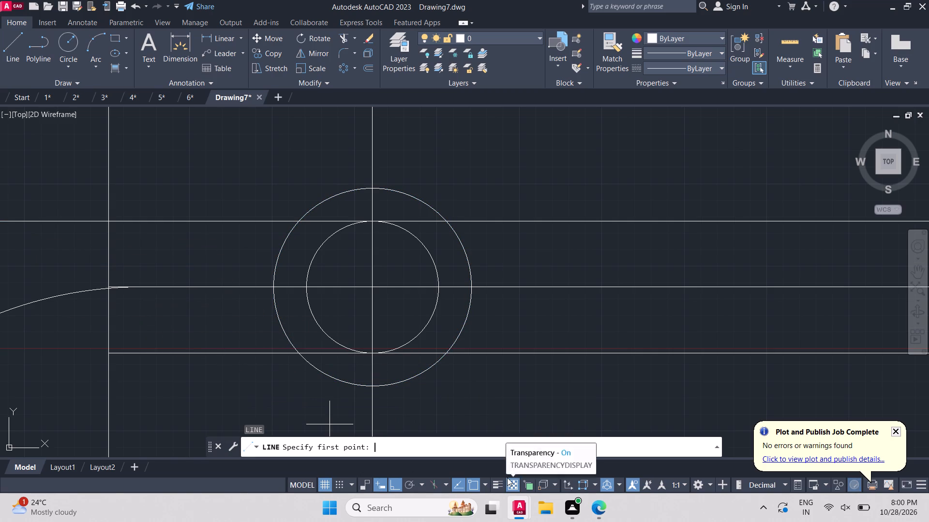
{"action": "left_click", "coordinate": [111, 286]}
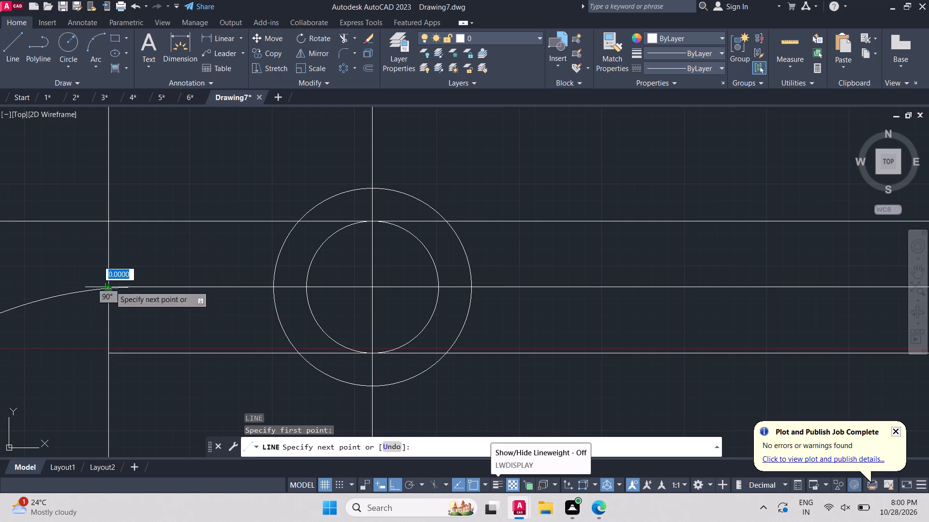
{"action": "left_click", "coordinate": [0, 286]}
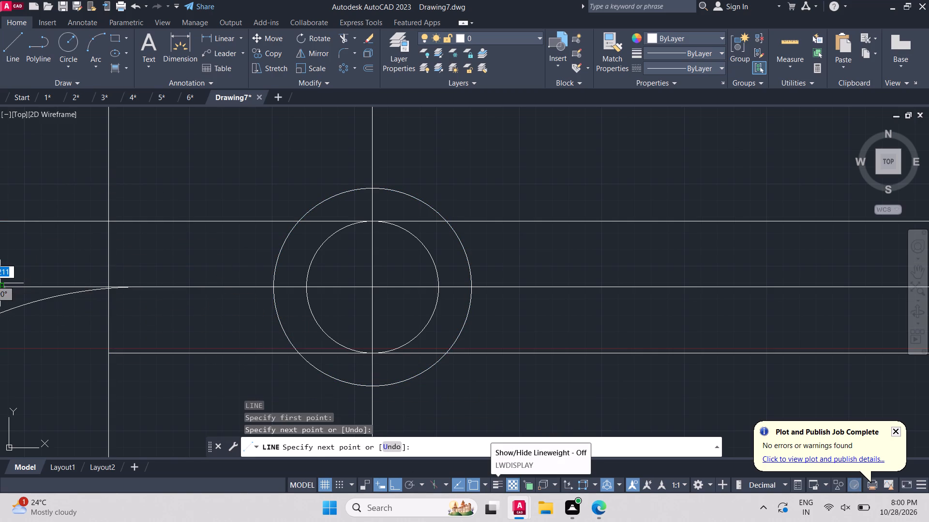
{"action": "key", "text": "space"}
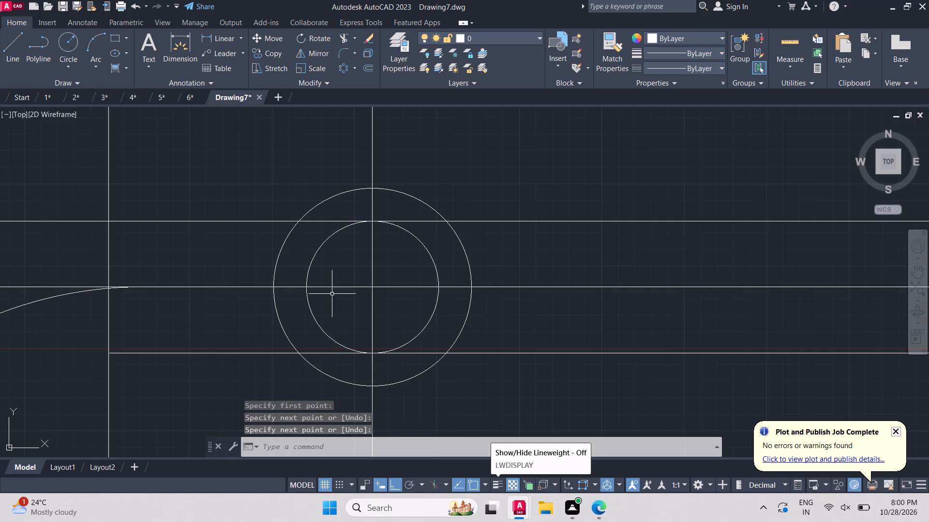
Fillet the lower right boss's outer circle to the new short horizontal line with radius 60.
{"action": "left_click", "coordinate": [340, 53]}
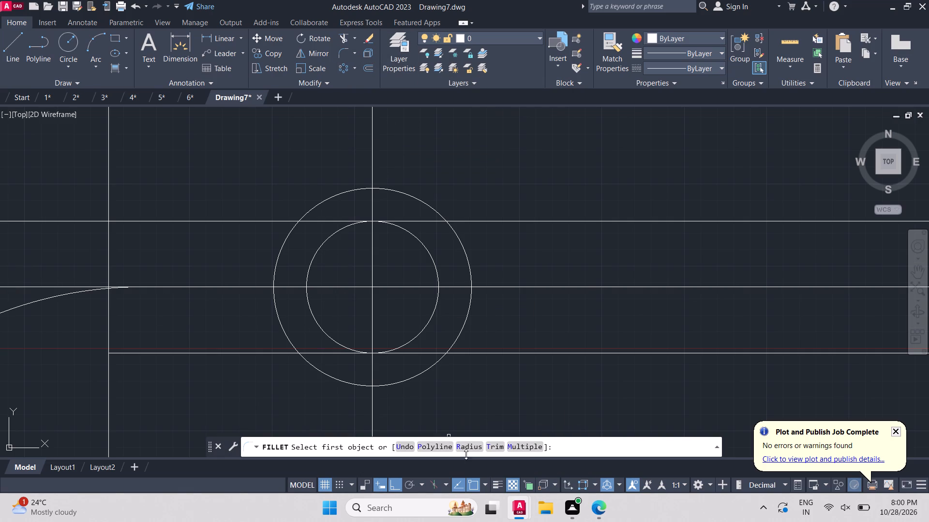
{"action": "left_click", "coordinate": [467, 449]}
{"action": "type", "text": "60"}
{"action": "key", "text": "Return"}
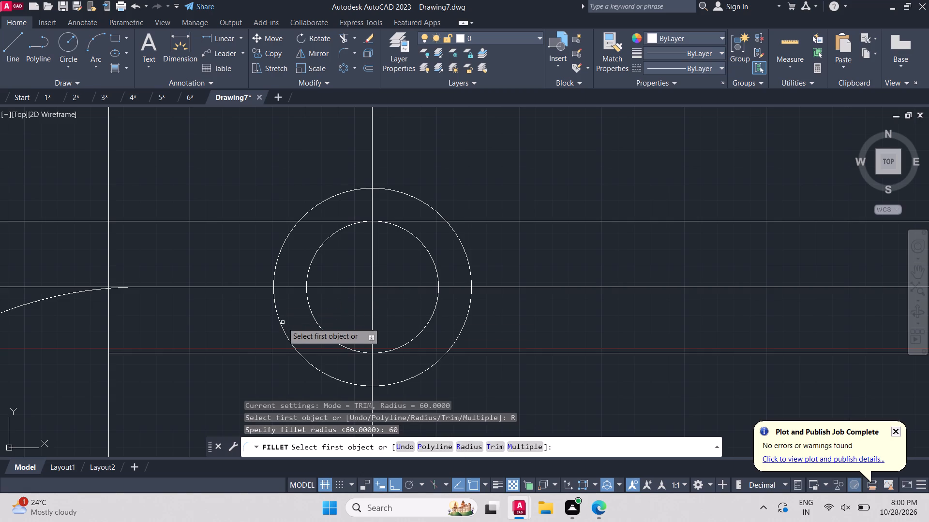
{"action": "left_click", "coordinate": [286, 335]}
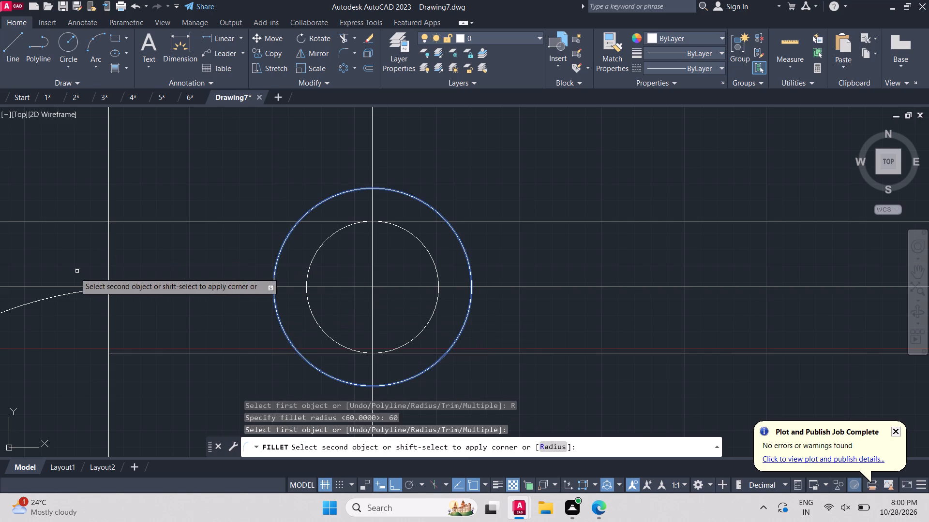
{"action": "left_click", "coordinate": [41, 287]}
Erase the three long horizontal construction lines across the lower right boss and the upper one across the lower left boss.
{"action": "scroll", "coordinate": [278, 249], "scroll_direction": "down", "scroll_amount": 2}
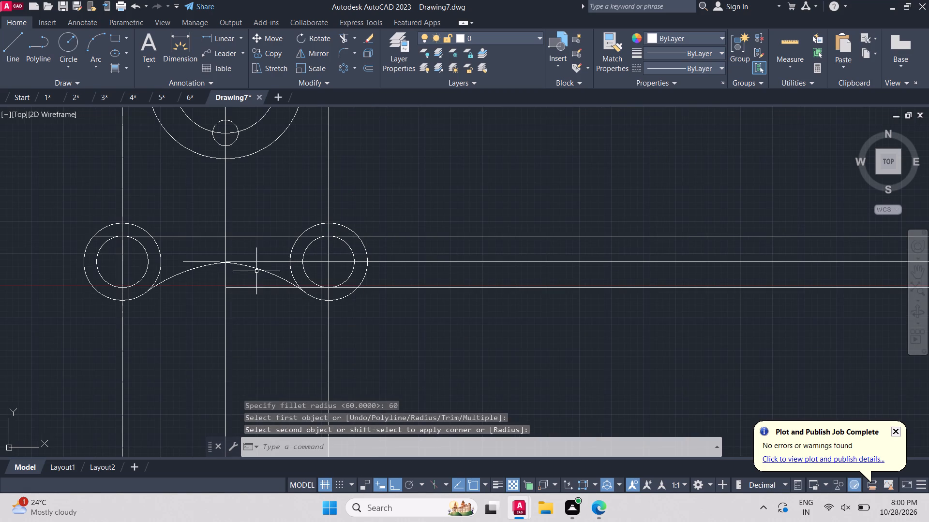
{"action": "scroll", "coordinate": [237, 282], "scroll_direction": "up", "scroll_amount": 2}
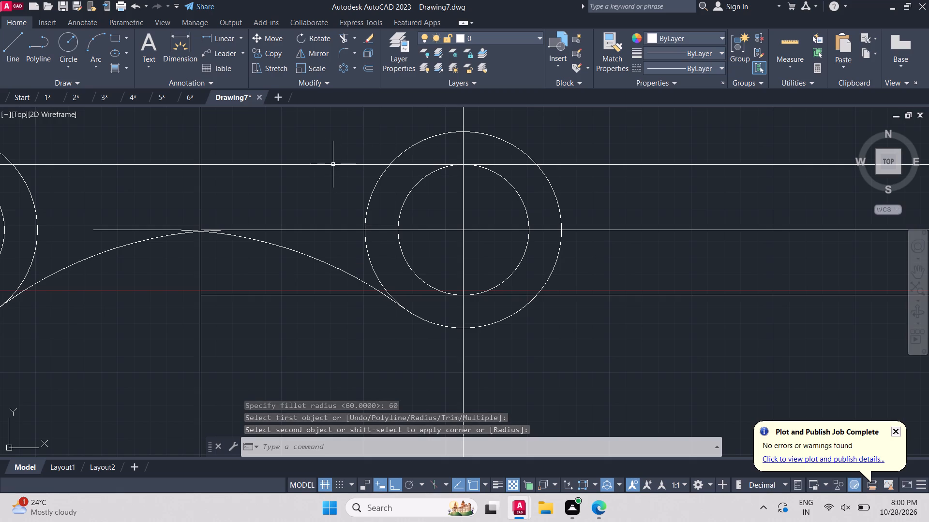
{"action": "left_click", "coordinate": [333, 164]}
{"action": "key", "text": "Delete"}
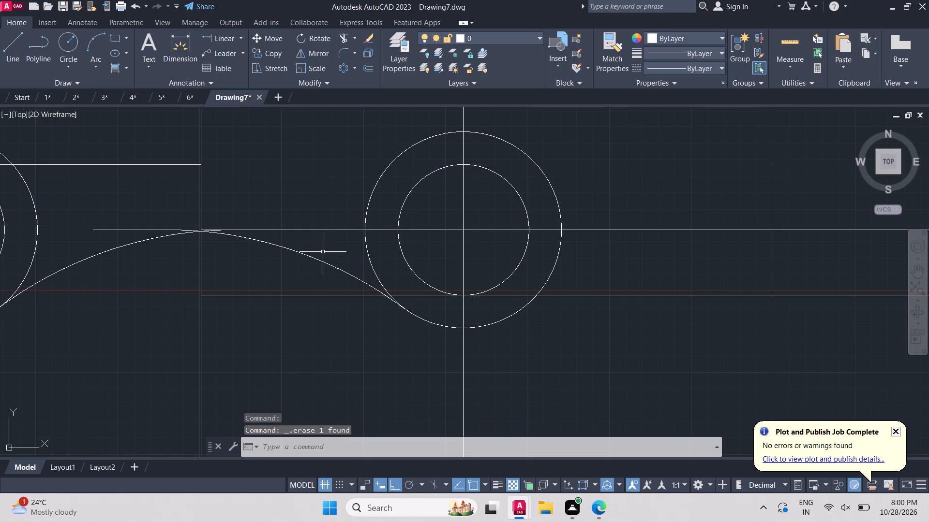
{"action": "left_click", "coordinate": [318, 231]}
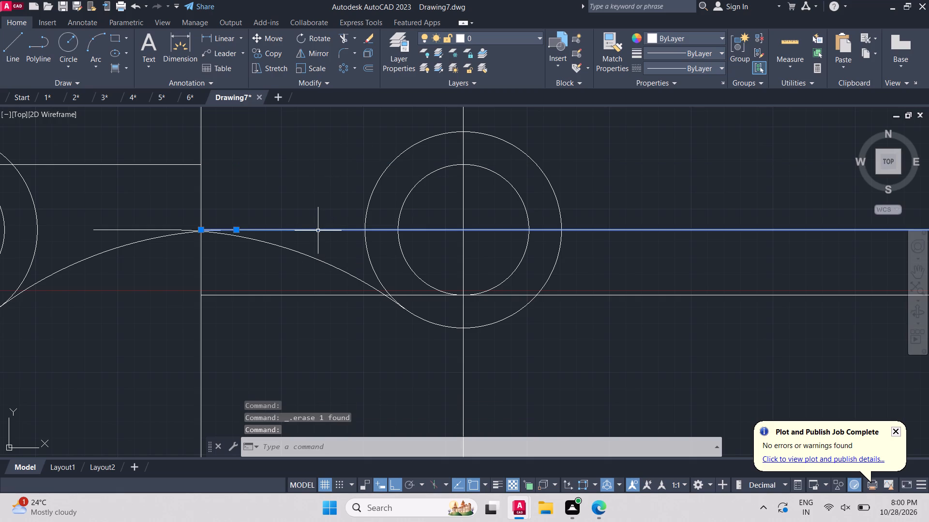
{"action": "key", "text": "Delete"}
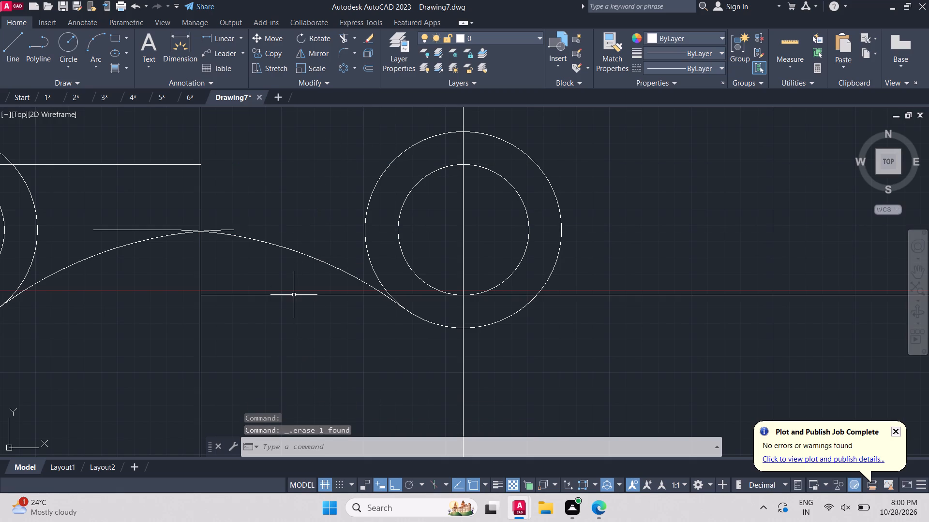
{"action": "left_click", "coordinate": [294, 294]}
{"action": "key", "text": "Delete"}
{"action": "scroll", "coordinate": [212, 196], "scroll_direction": "down", "scroll_amount": 2}
{"action": "scroll", "coordinate": [128, 184], "scroll_direction": "up", "scroll_amount": 1}
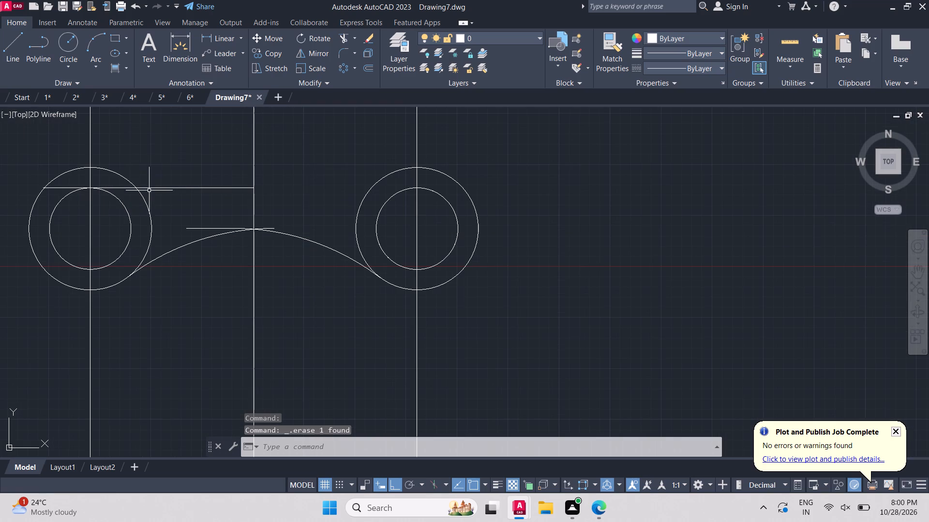
{"action": "left_click", "coordinate": [164, 186]}
{"action": "key", "text": "Delete"}
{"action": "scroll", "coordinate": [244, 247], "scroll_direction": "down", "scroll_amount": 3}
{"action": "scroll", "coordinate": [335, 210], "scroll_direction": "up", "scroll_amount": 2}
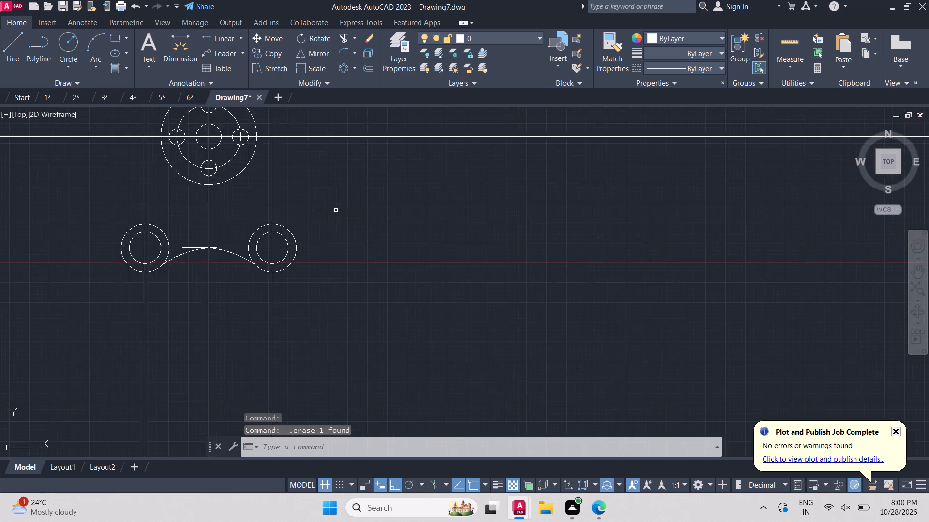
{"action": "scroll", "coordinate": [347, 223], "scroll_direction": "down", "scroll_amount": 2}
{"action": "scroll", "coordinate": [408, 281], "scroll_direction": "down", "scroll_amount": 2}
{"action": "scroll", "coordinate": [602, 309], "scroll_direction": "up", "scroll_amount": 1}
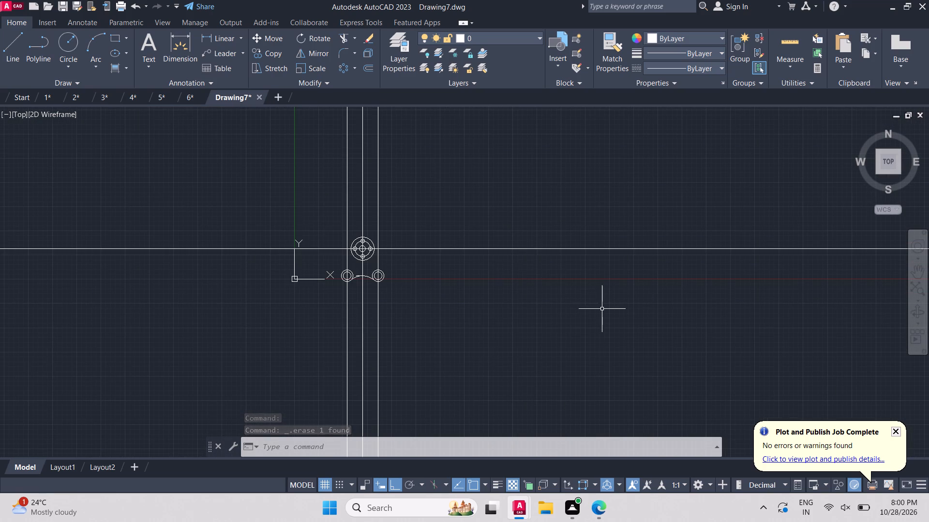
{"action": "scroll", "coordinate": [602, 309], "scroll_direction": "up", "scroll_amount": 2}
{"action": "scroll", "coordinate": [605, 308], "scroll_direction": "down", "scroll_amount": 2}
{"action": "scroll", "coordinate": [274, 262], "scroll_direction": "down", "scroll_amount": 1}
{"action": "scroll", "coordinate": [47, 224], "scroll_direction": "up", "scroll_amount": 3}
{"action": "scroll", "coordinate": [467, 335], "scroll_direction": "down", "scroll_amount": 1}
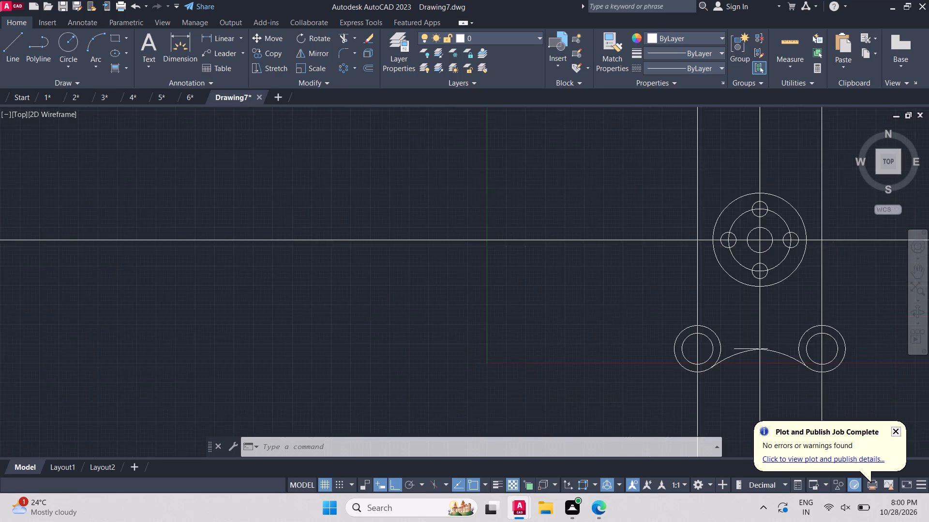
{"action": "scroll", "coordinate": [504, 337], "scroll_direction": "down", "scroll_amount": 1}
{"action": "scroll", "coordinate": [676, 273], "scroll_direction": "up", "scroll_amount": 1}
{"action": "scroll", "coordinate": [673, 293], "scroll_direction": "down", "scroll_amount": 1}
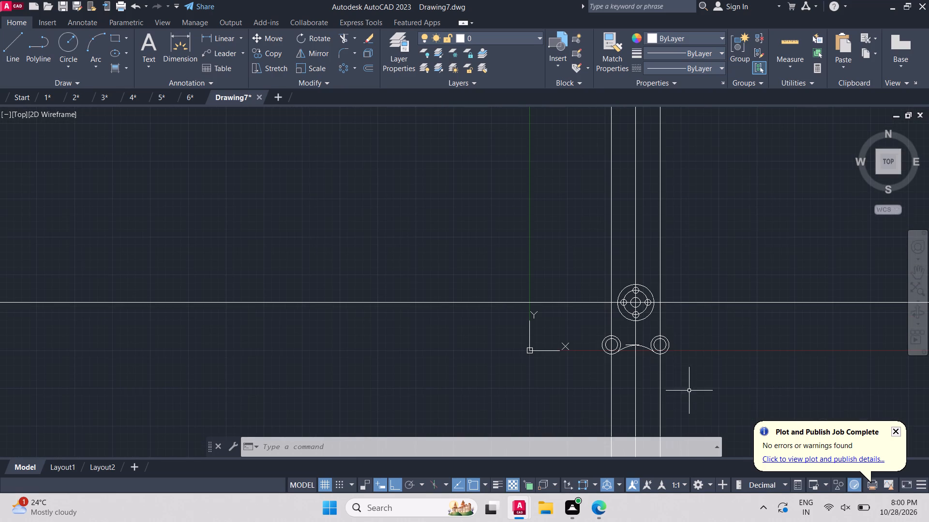
Trim away the leftover short horizontal line beside the central vertical line, at the top of the arcs between the lower bosses.
{"action": "scroll", "coordinate": [670, 388], "scroll_direction": "up", "scroll_amount": 3}
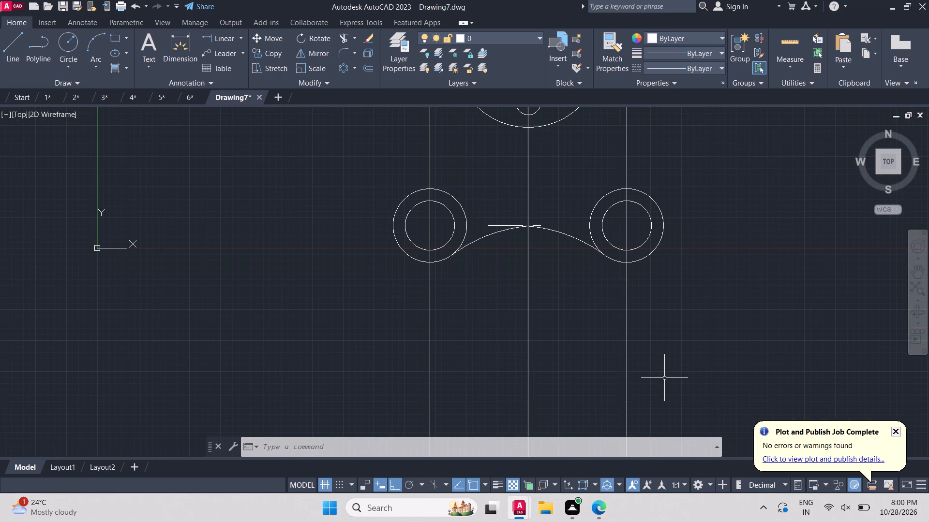
{"action": "scroll", "coordinate": [666, 377], "scroll_direction": "up", "scroll_amount": 1}
{"action": "scroll", "coordinate": [644, 367], "scroll_direction": "down", "scroll_amount": 1}
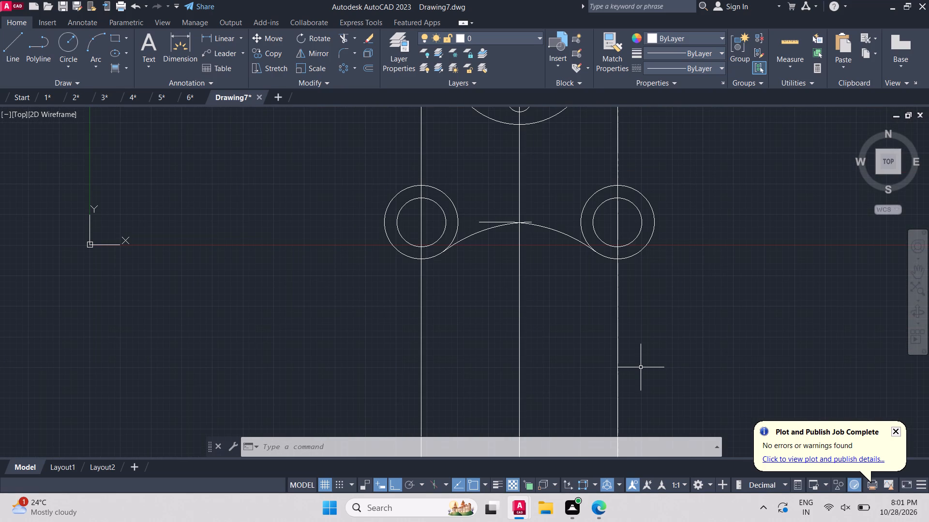
{"action": "type", "text": "tr"}
{"action": "key", "text": "Return"}
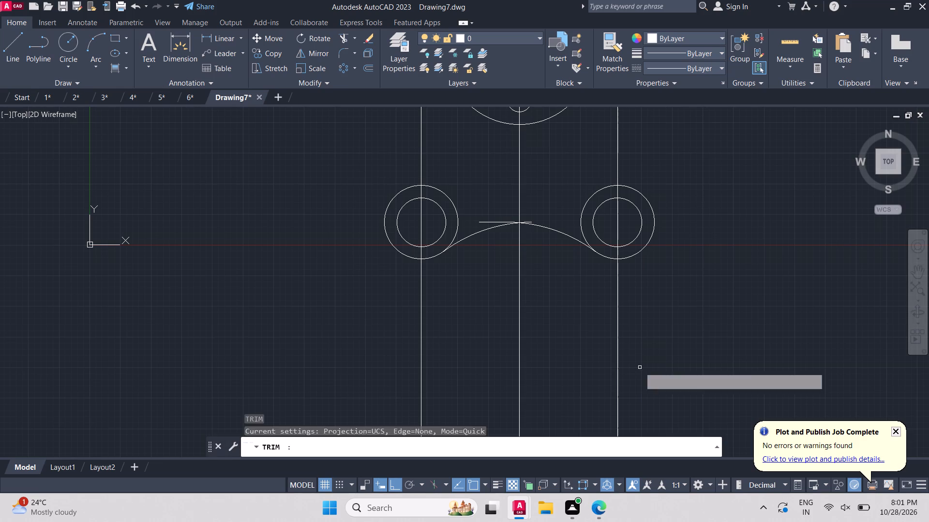
{"action": "scroll", "coordinate": [529, 262], "scroll_direction": "up", "scroll_amount": 2}
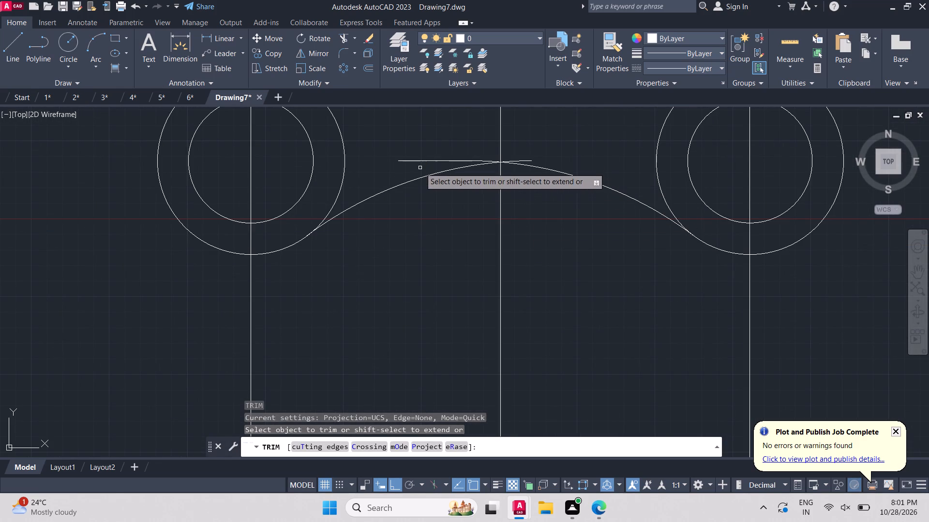
{"action": "left_click", "coordinate": [420, 168]}
{"action": "left_click", "coordinate": [454, 151]}
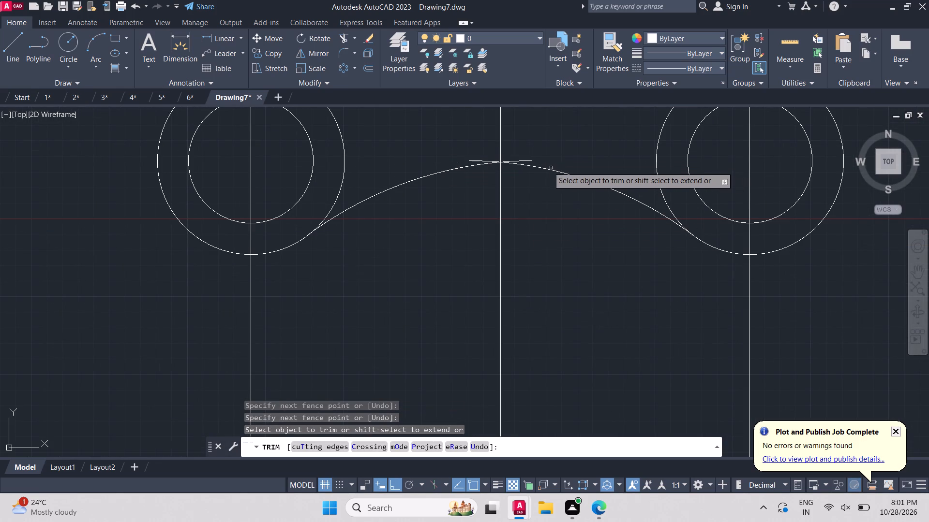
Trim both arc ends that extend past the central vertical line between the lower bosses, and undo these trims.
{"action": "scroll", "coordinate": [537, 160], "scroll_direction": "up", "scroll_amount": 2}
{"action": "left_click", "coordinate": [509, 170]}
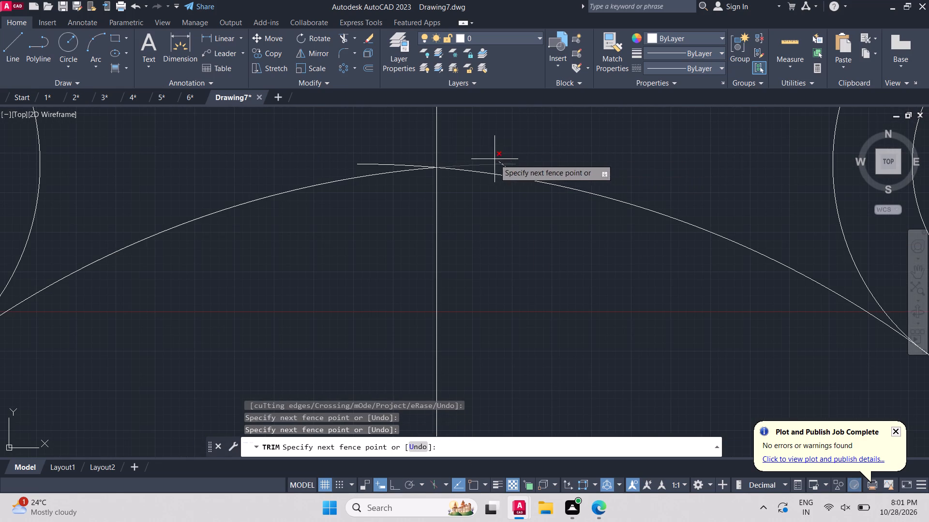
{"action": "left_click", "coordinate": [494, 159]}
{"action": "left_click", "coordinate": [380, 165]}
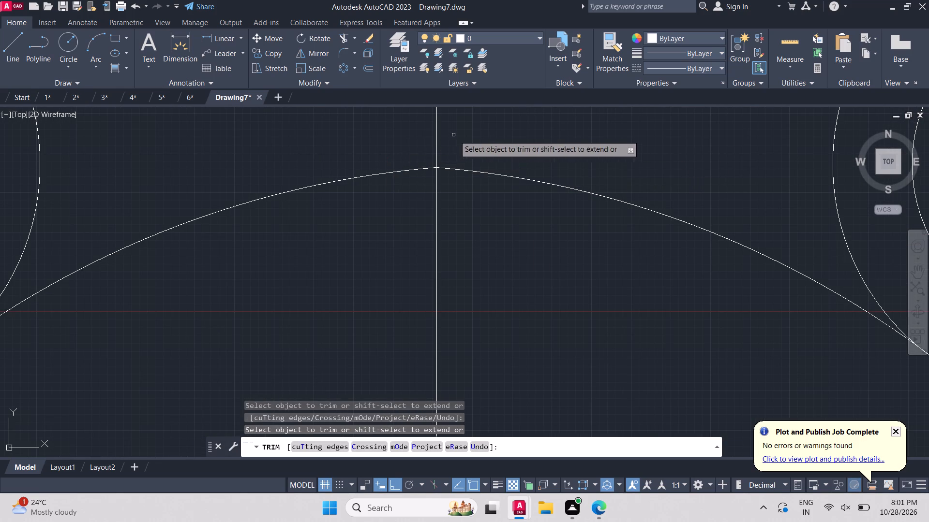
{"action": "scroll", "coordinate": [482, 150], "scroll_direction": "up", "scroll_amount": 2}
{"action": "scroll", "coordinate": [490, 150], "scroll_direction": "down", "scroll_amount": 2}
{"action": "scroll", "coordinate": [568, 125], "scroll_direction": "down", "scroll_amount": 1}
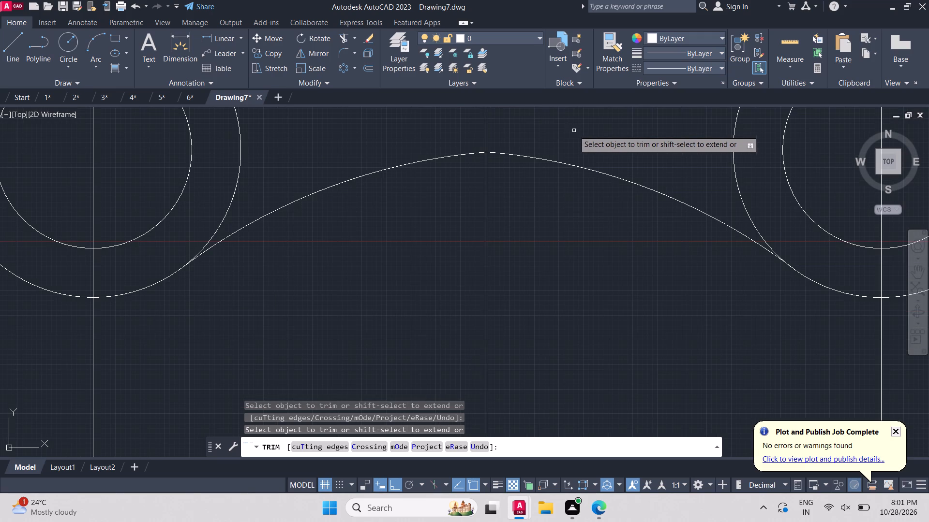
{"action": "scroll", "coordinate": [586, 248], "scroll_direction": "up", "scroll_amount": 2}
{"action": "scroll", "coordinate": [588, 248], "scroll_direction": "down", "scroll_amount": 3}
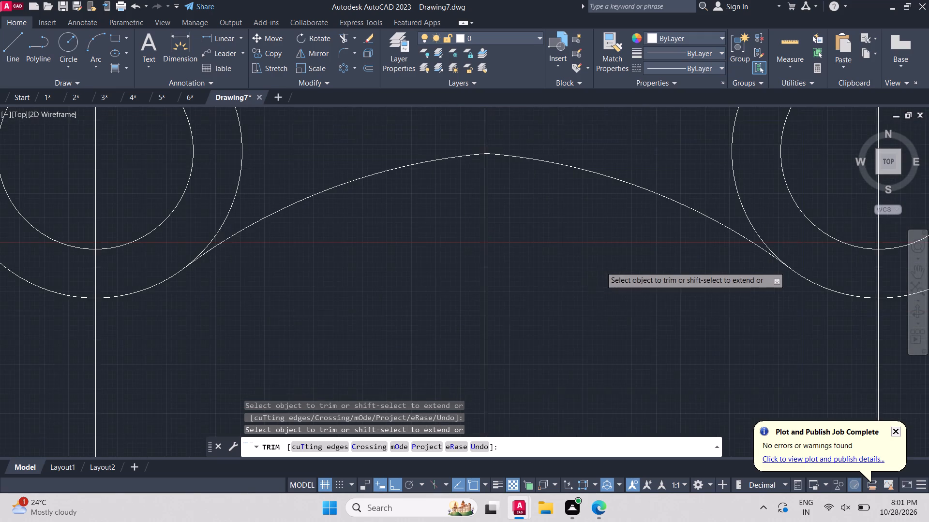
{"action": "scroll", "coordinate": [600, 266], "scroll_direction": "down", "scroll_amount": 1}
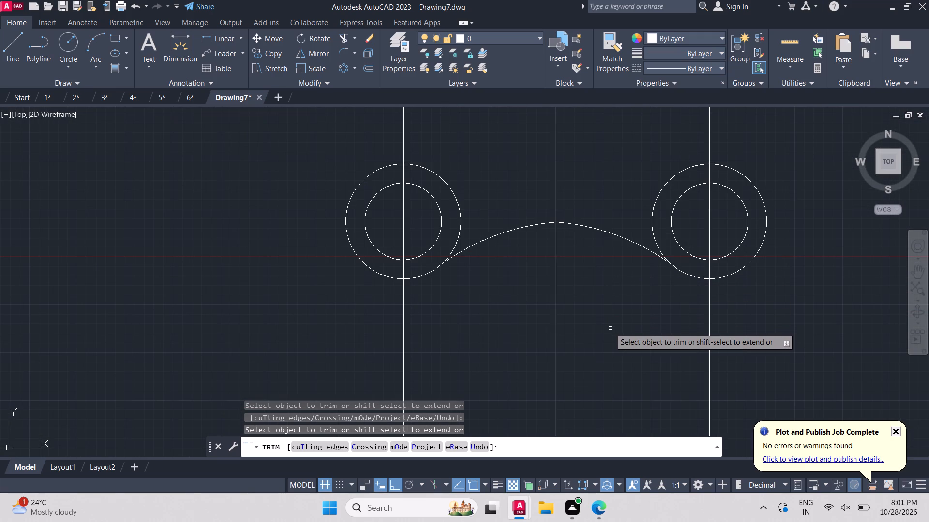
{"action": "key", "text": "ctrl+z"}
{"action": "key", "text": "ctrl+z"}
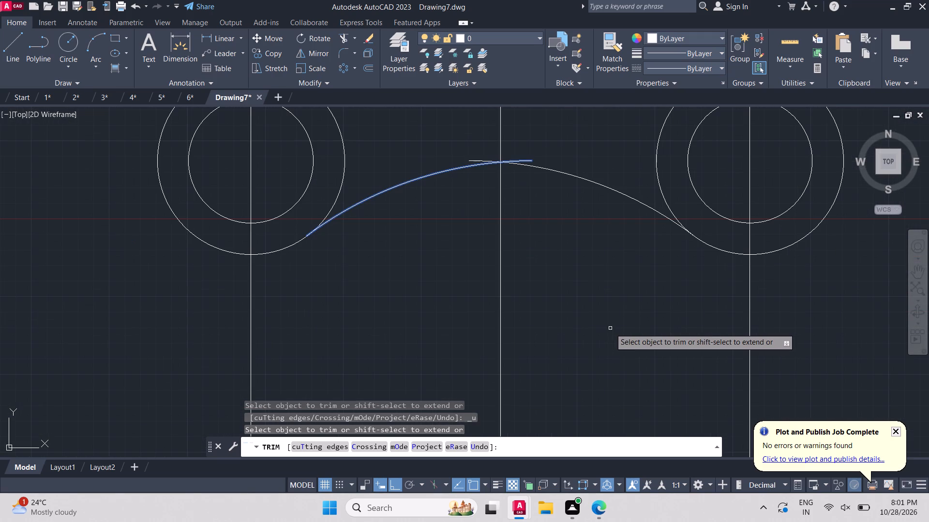
Trim the overshooting ends of both radius 60 arcs back to the central vertical line between the lower bosses.
{"action": "scroll", "coordinate": [516, 159], "scroll_direction": "up", "scroll_amount": 1}
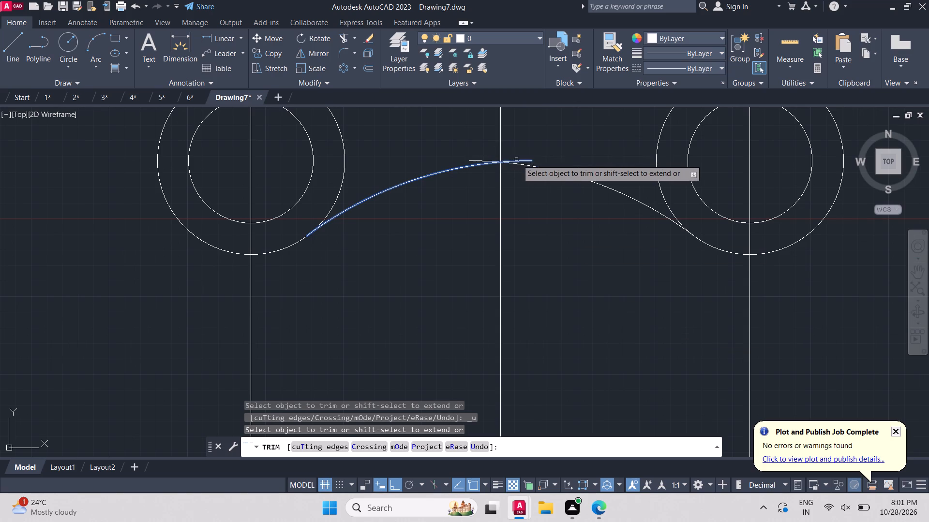
{"action": "scroll", "coordinate": [518, 159], "scroll_direction": "up", "scroll_amount": 1}
{"action": "left_click", "coordinate": [521, 167]}
{"action": "left_click", "coordinate": [517, 160]}
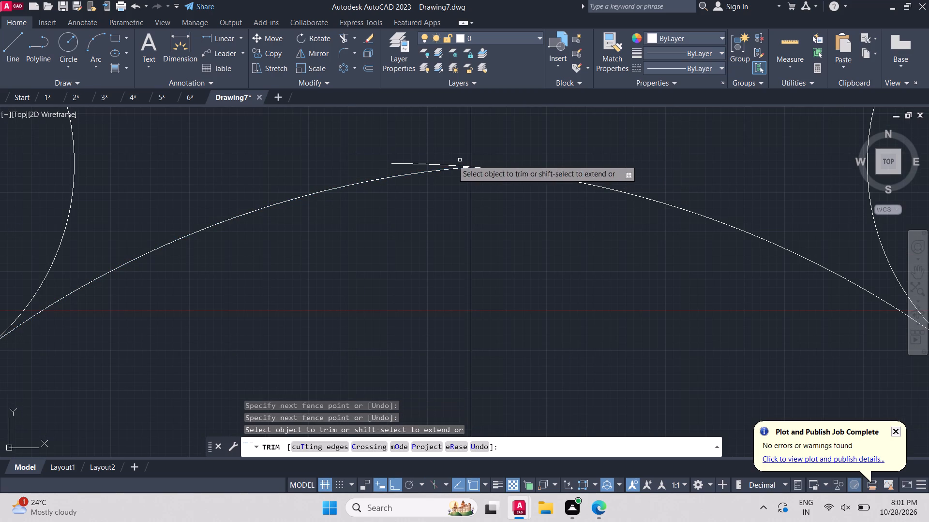
{"action": "left_click", "coordinate": [415, 167]}
{"action": "left_click", "coordinate": [422, 155]}
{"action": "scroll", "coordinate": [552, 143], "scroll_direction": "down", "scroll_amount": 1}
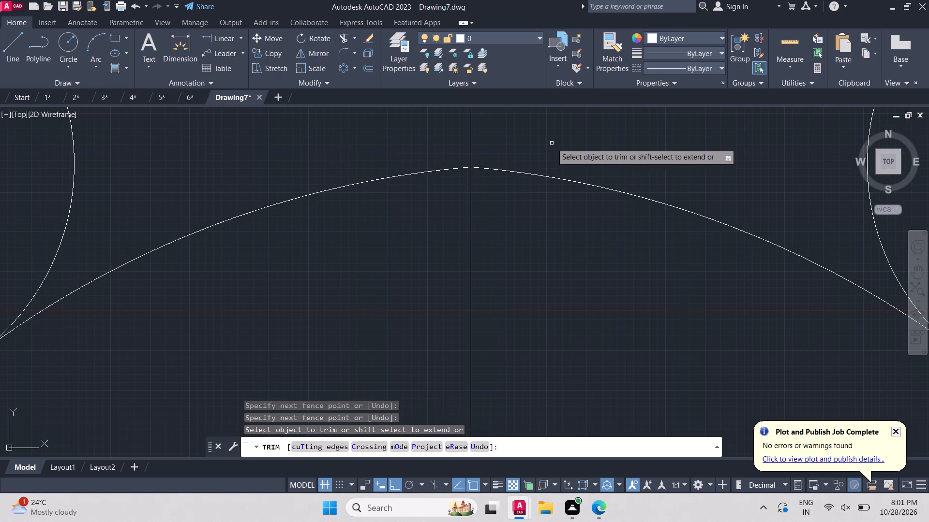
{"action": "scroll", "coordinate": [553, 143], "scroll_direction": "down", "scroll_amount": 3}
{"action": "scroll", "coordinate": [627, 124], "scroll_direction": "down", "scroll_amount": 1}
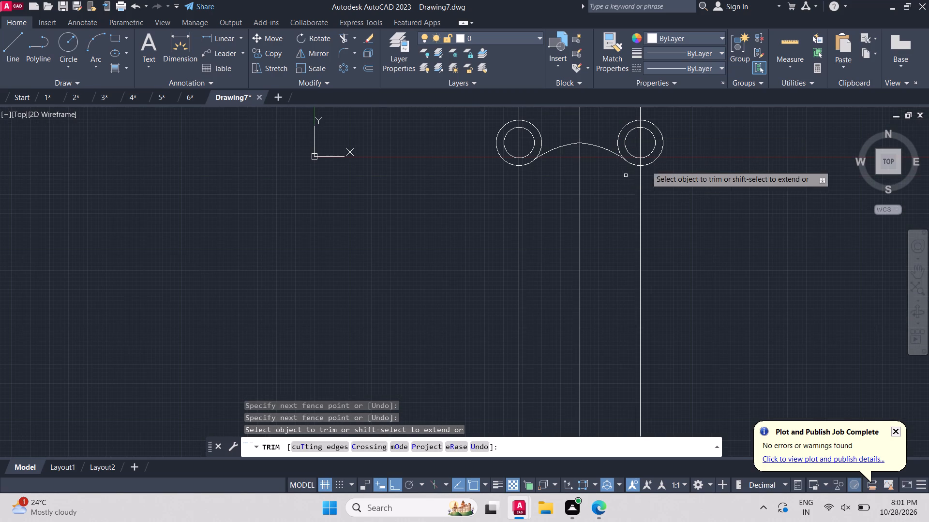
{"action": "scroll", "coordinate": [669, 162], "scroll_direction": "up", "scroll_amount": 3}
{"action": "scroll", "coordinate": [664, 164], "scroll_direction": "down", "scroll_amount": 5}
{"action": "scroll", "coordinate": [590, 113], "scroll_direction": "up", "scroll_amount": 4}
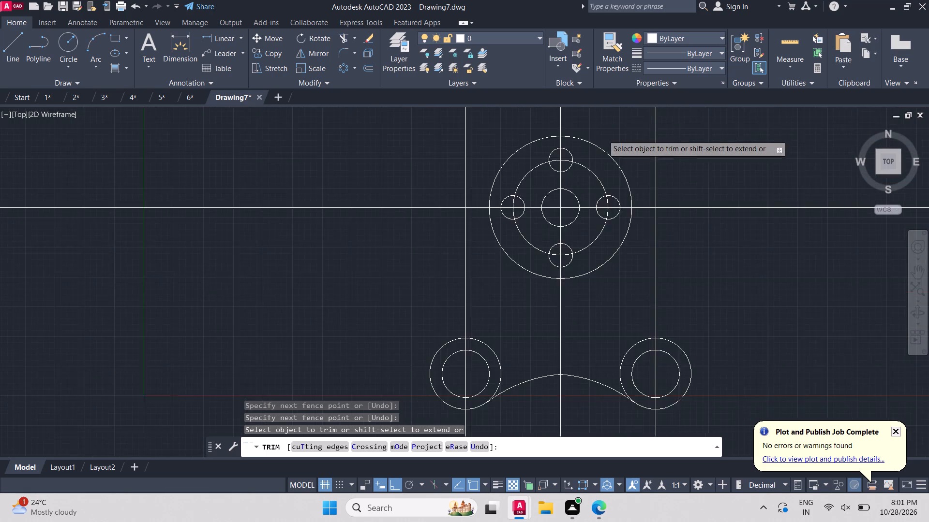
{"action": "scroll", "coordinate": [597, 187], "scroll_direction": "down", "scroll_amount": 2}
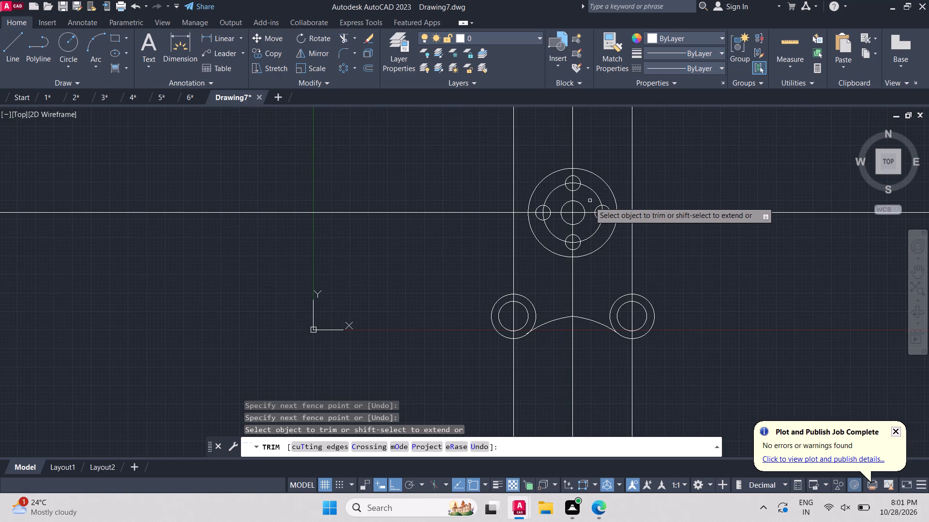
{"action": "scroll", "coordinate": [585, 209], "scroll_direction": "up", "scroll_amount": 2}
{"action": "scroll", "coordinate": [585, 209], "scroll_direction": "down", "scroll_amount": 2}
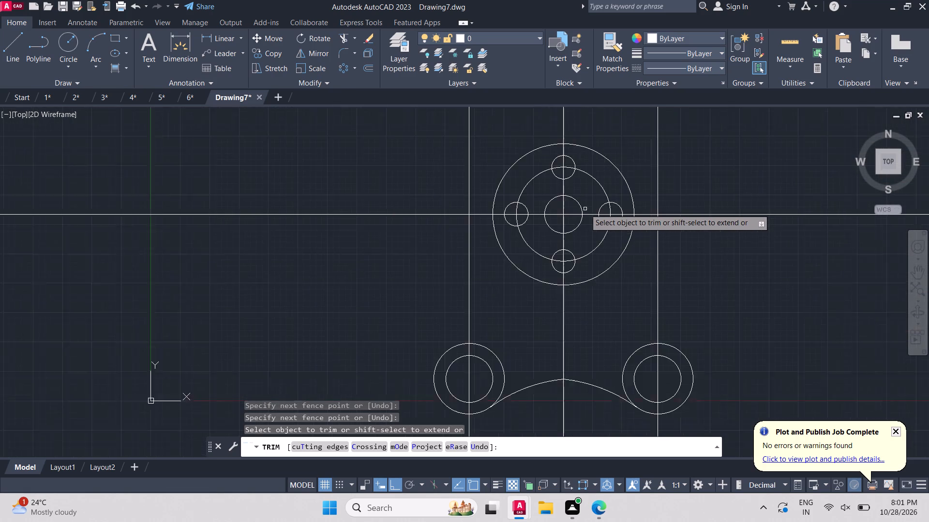
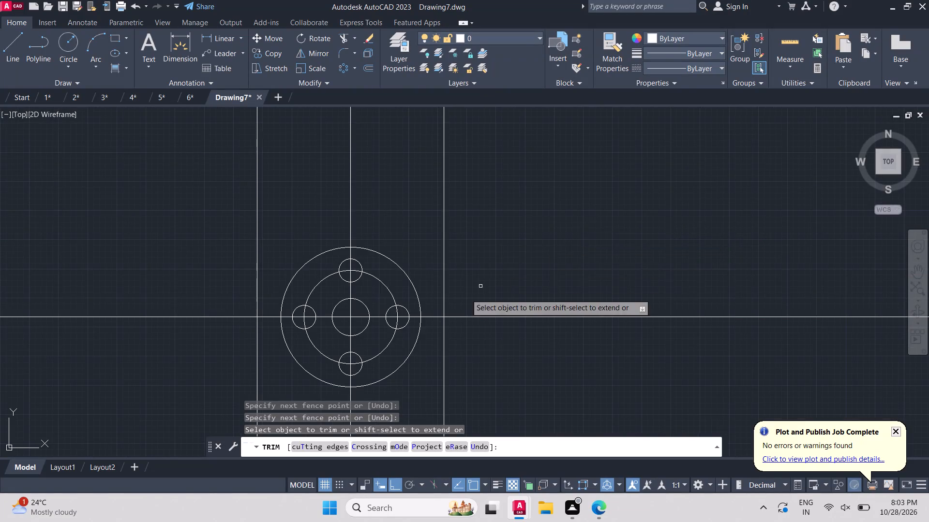
Draw a straight tangent line from the outer circle of the lower left boss to the left side of the flange's outer circle.
{"action": "scroll", "coordinate": [460, 296], "scroll_direction": "down", "scroll_amount": 4}
{"action": "scroll", "coordinate": [367, 356], "scroll_direction": "up", "scroll_amount": 4}
{"action": "scroll", "coordinate": [520, 319], "scroll_direction": "down", "scroll_amount": 2}
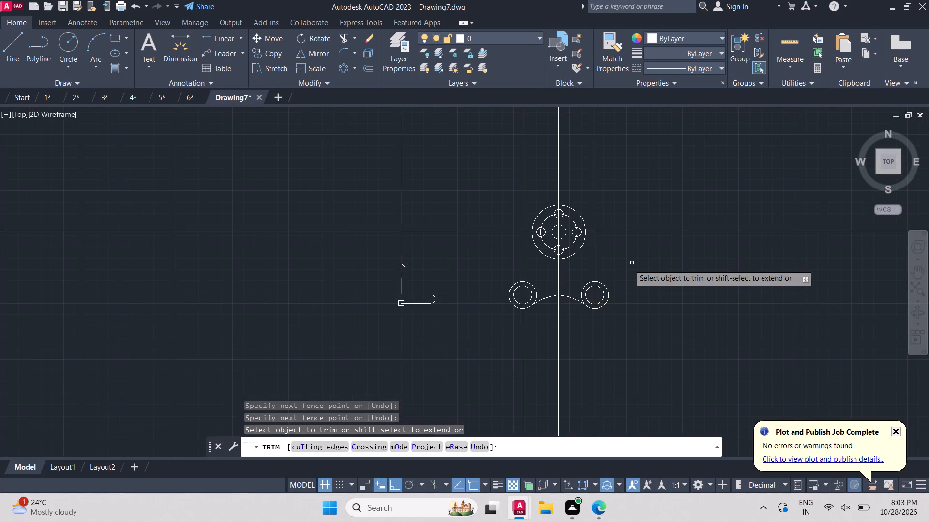
{"action": "scroll", "coordinate": [641, 282], "scroll_direction": "up", "scroll_amount": 2}
{"action": "scroll", "coordinate": [534, 286], "scroll_direction": "down", "scroll_amount": 1}
{"action": "scroll", "coordinate": [542, 255], "scroll_direction": "up", "scroll_amount": 1}
{"action": "key", "text": "Escape"}
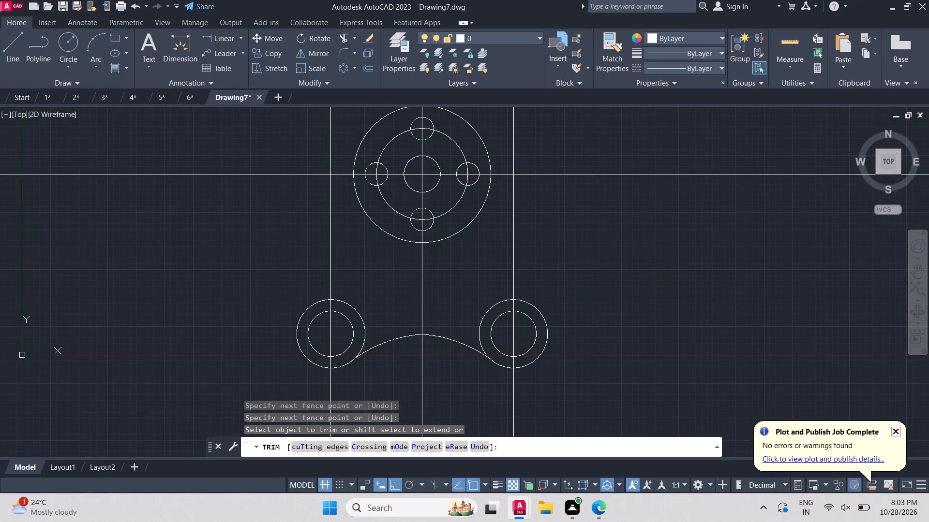
{"action": "key", "text": "l"}
{"action": "key", "text": "Return"}
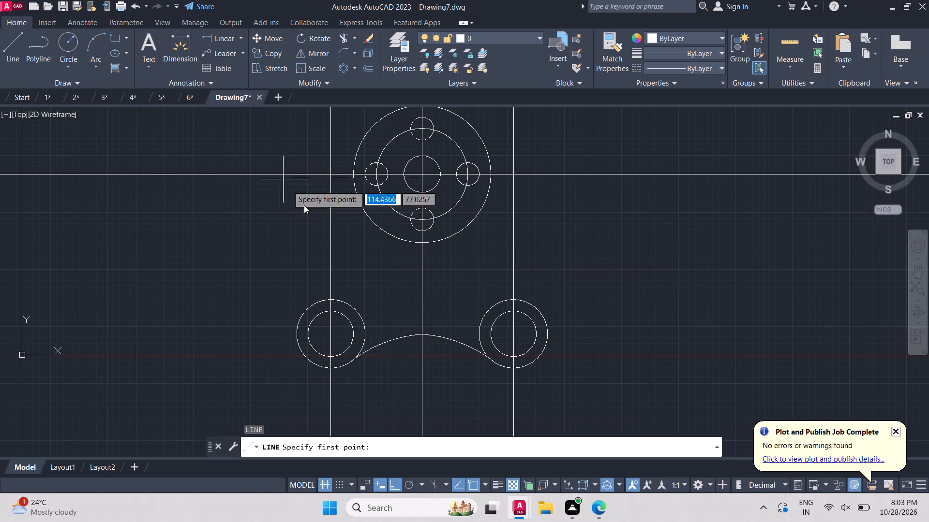
{"action": "left_click", "coordinate": [300, 328]}
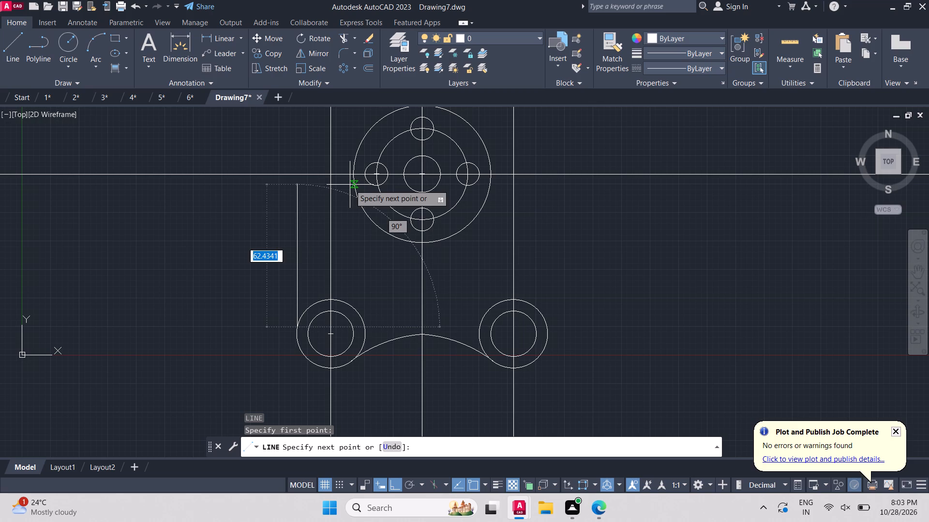
{"action": "left_click", "coordinate": [354, 144]}
{"action": "key", "text": "Escape"}
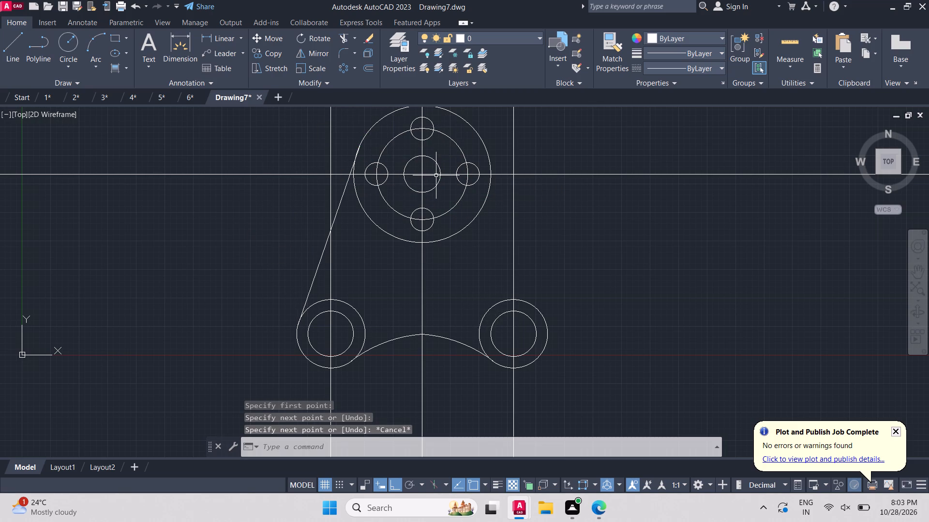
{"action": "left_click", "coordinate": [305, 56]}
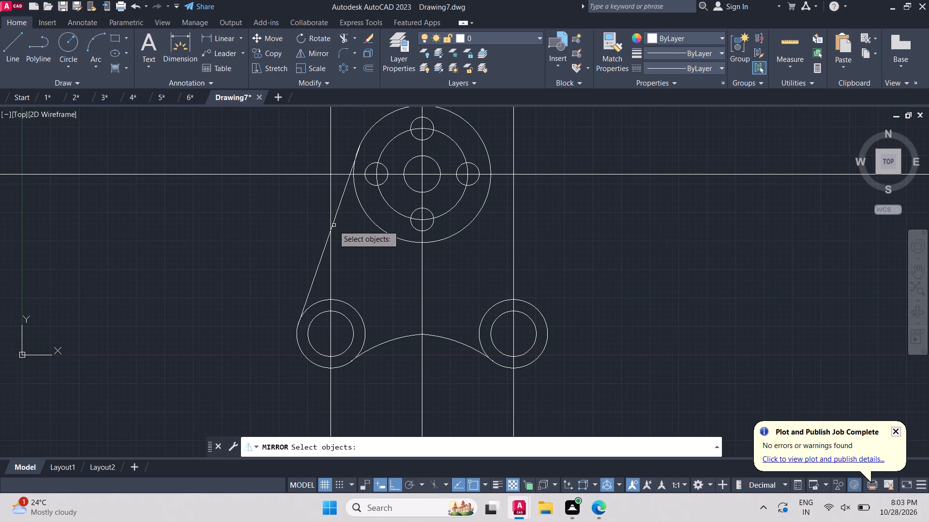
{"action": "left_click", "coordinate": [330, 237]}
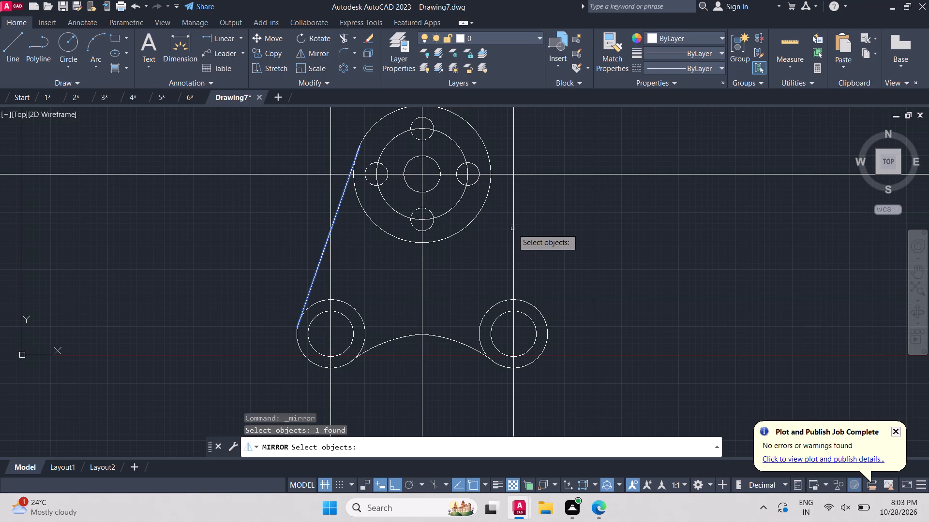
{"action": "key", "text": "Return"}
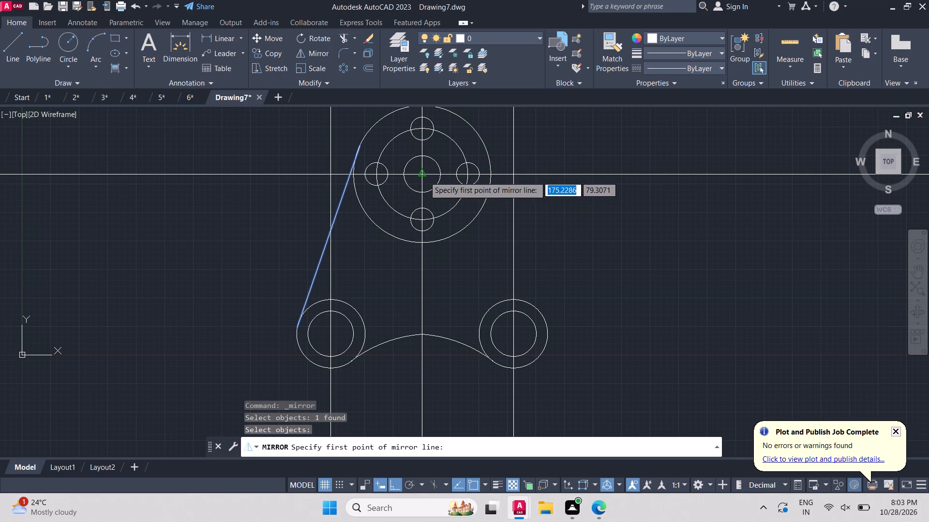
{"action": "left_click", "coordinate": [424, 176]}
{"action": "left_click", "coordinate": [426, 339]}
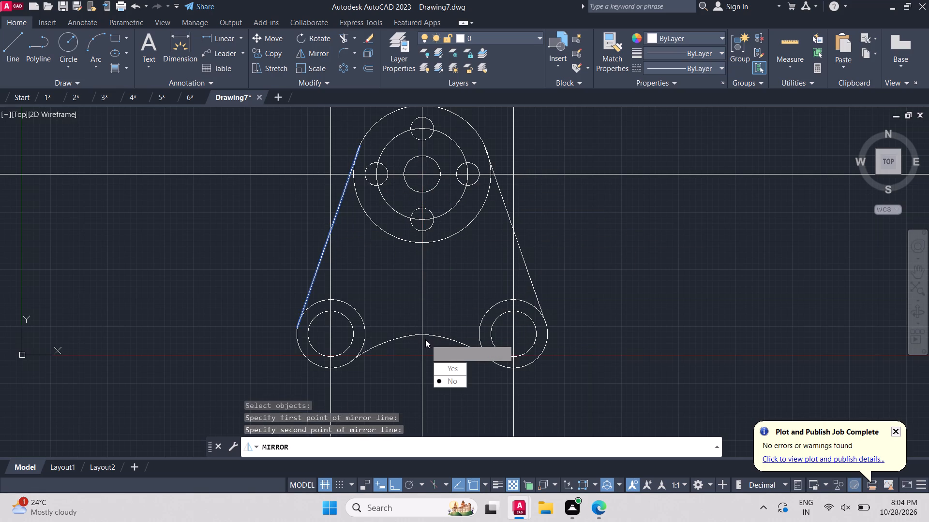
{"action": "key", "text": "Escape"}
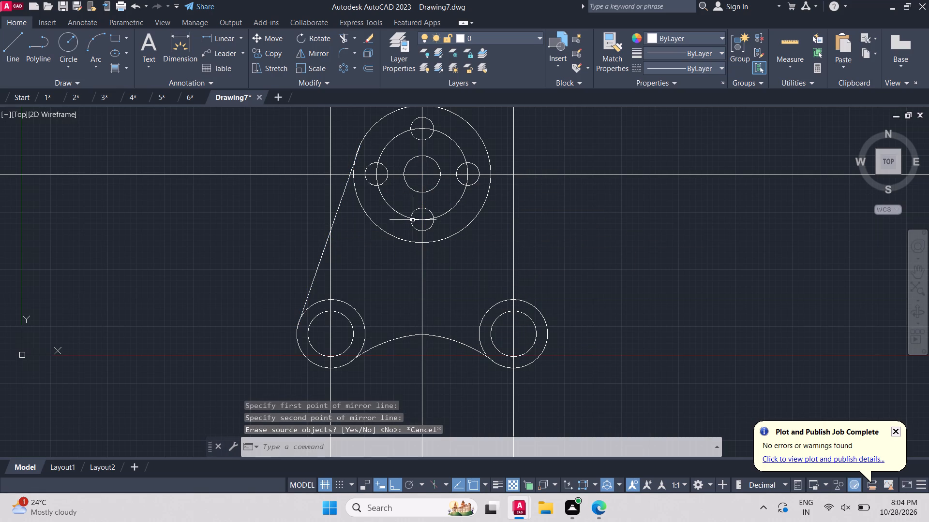
Mirror the left tangent line about the central vertical line to the opposite side, keeping the source line.
{"action": "left_click", "coordinate": [313, 58]}
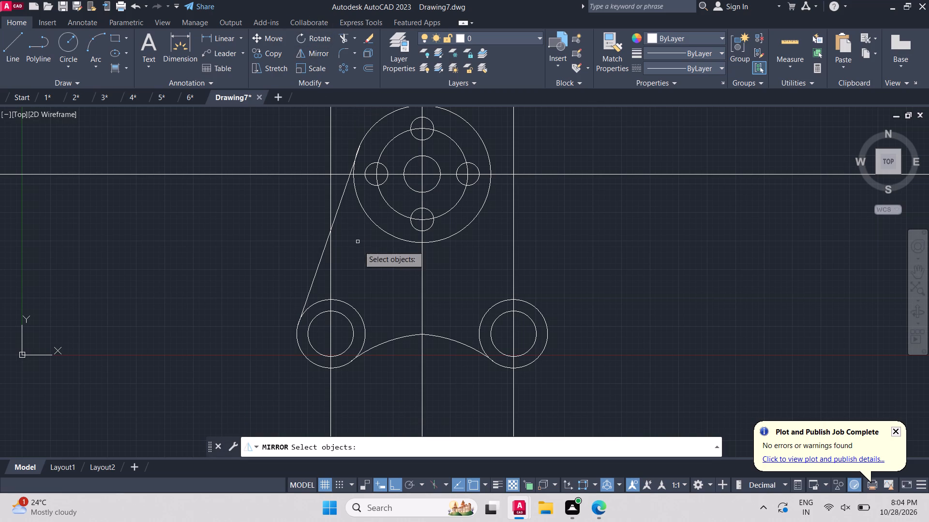
{"action": "left_click", "coordinate": [334, 223]}
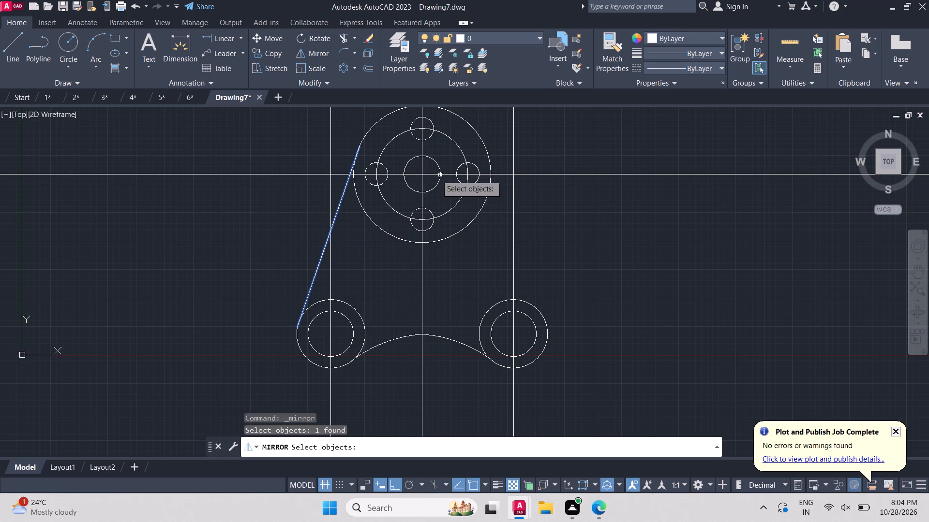
{"action": "key", "text": "Return"}
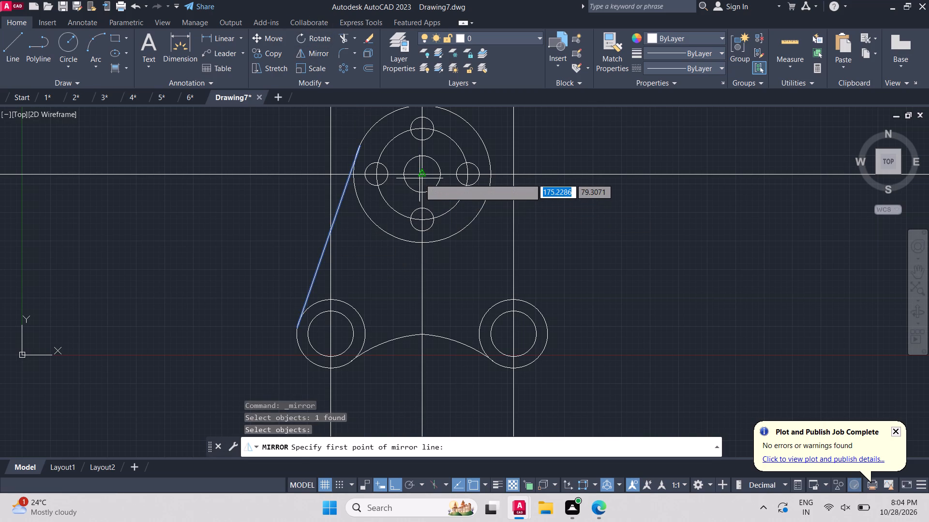
{"action": "left_click", "coordinate": [420, 178]}
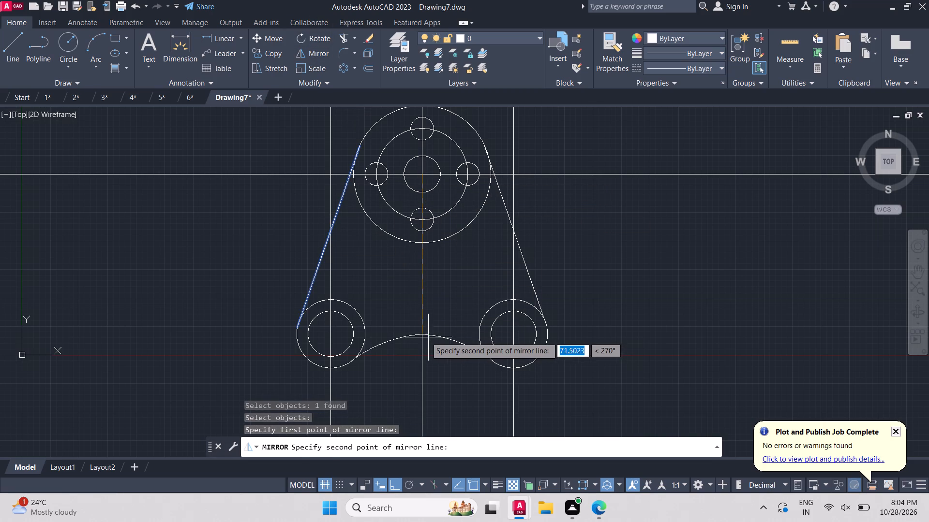
{"action": "left_click", "coordinate": [422, 337]}
{"action": "left_click", "coordinate": [587, 332]}
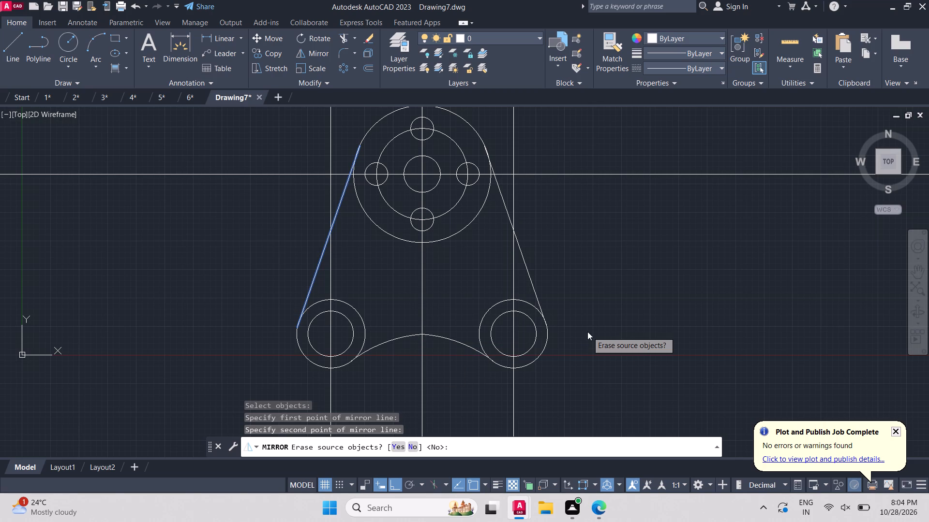
{"action": "left_click_drag", "start_coordinate": [613, 377], "coordinate": [587, 332]}
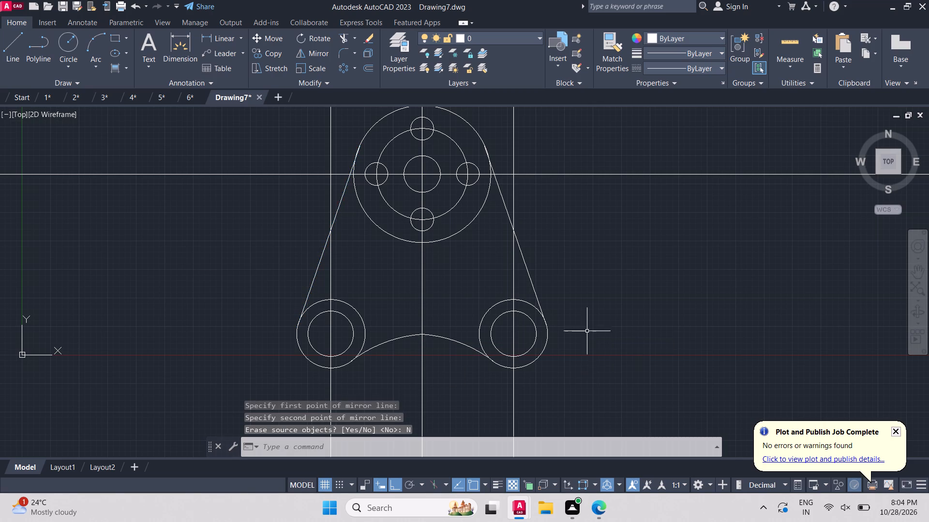
Erase the three vertical construction lines and the horizontal construction line through the flange centre.
{"action": "scroll", "coordinate": [453, 174], "scroll_direction": "up", "scroll_amount": 2}
{"action": "scroll", "coordinate": [451, 187], "scroll_direction": "down", "scroll_amount": 4}
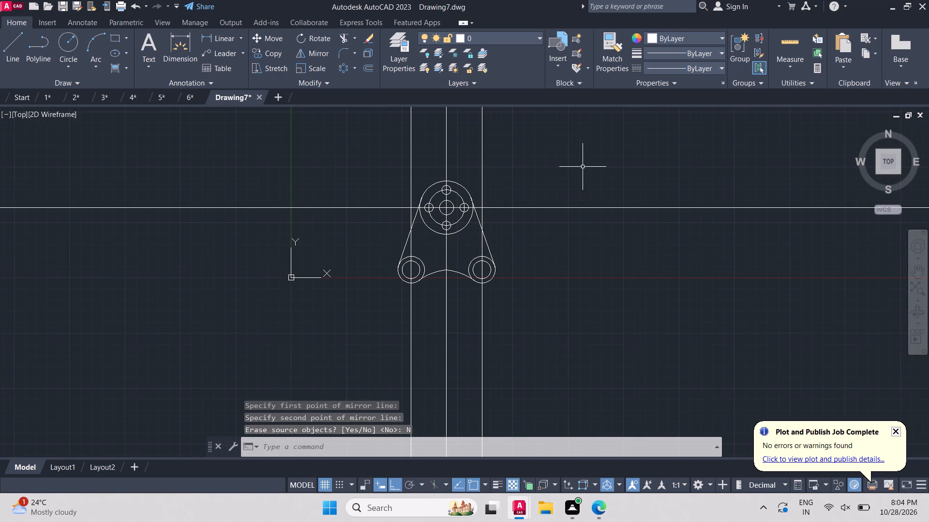
{"action": "left_click", "coordinate": [496, 149]}
{"action": "left_click", "coordinate": [366, 149]}
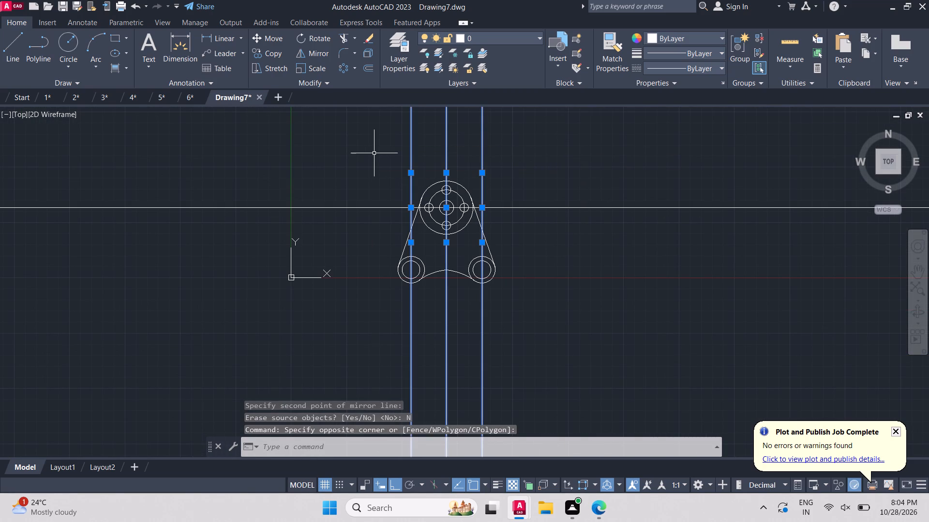
{"action": "key", "text": "Delete"}
{"action": "left_click", "coordinate": [554, 223]}
{"action": "left_click", "coordinate": [540, 201]}
{"action": "key", "text": "Delete"}
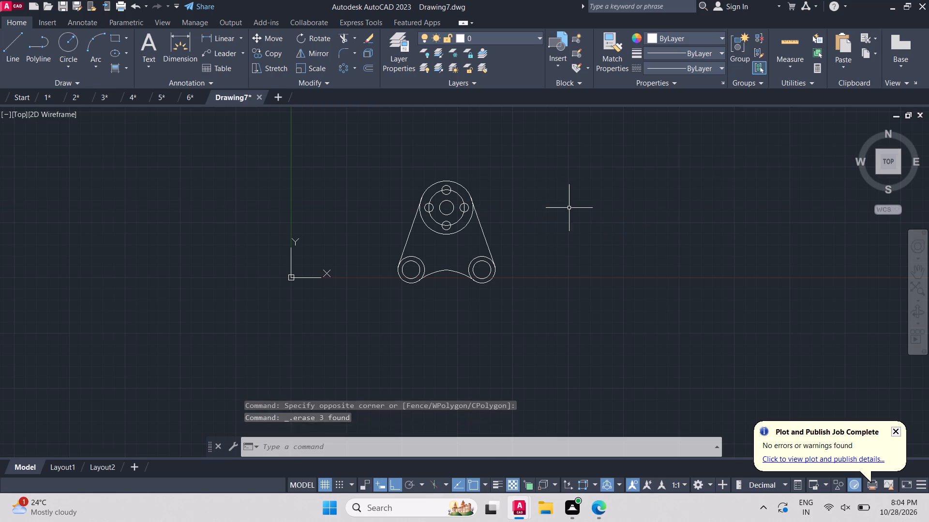
Load the ACAD_ISO02W100 ISO dash linetype into the drawing.
{"action": "scroll", "coordinate": [433, 238], "scroll_direction": "up", "scroll_amount": 3}
{"action": "scroll", "coordinate": [451, 251], "scroll_direction": "down", "scroll_amount": 3}
{"action": "scroll", "coordinate": [568, 237], "scroll_direction": "up", "scroll_amount": 1}
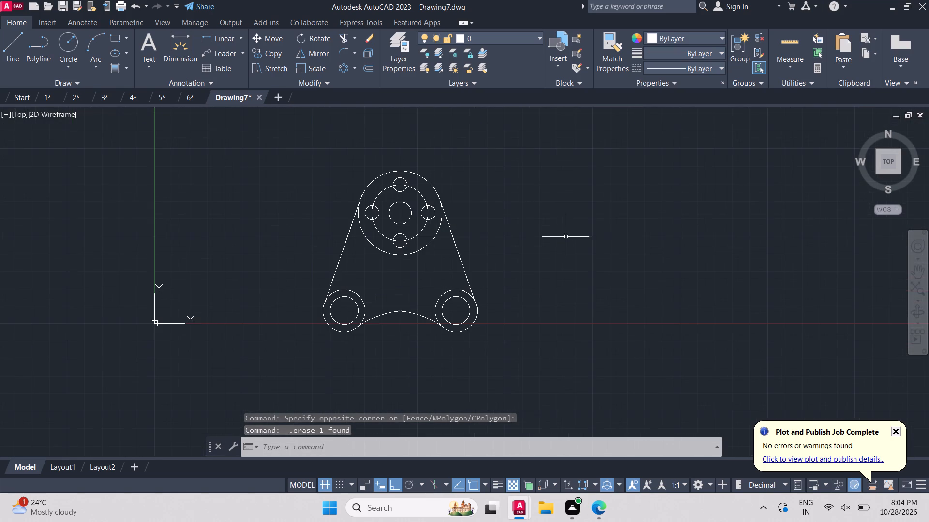
{"action": "scroll", "coordinate": [562, 238], "scroll_direction": "up", "scroll_amount": 1}
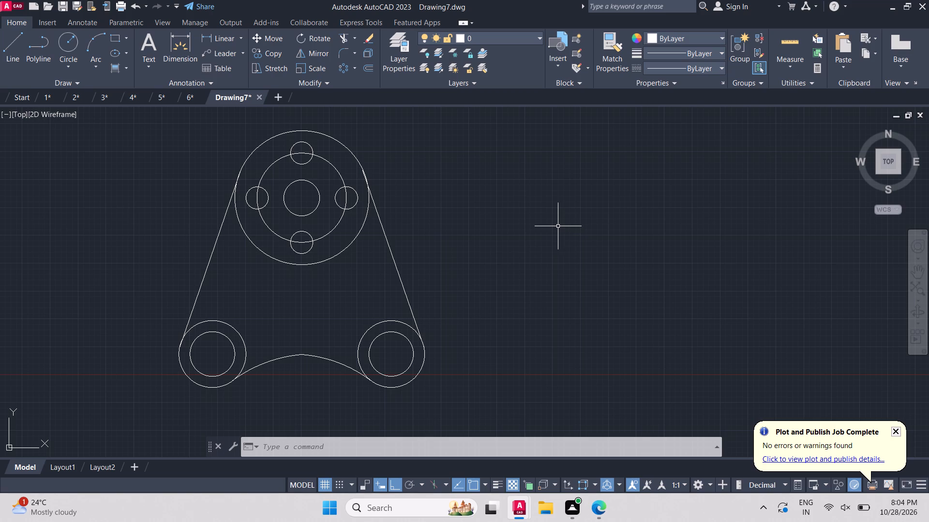
{"action": "left_click", "coordinate": [672, 69]}
{"action": "left_click", "coordinate": [667, 121]}
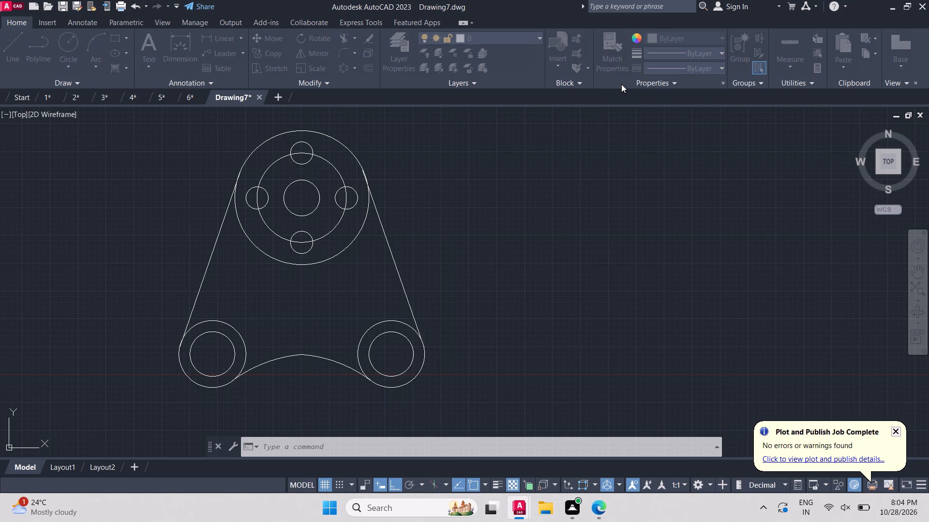
{"action": "left_click", "coordinate": [574, 150]}
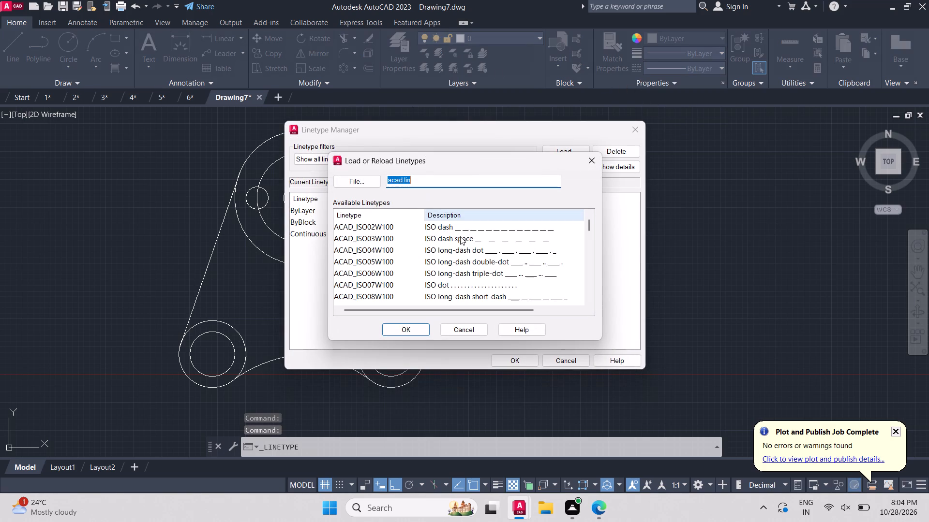
{"action": "left_click", "coordinate": [474, 230]}
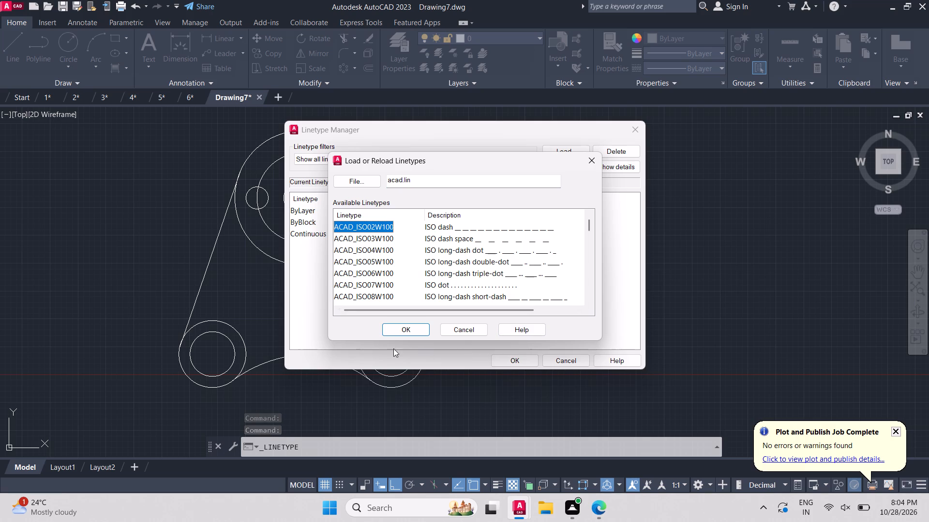
{"action": "left_click", "coordinate": [404, 331]}
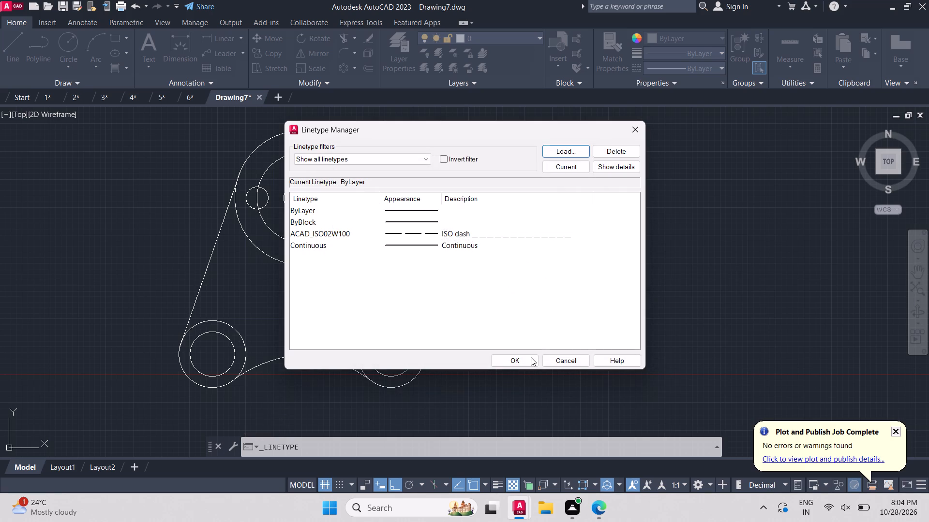
{"action": "left_click", "coordinate": [529, 360]}
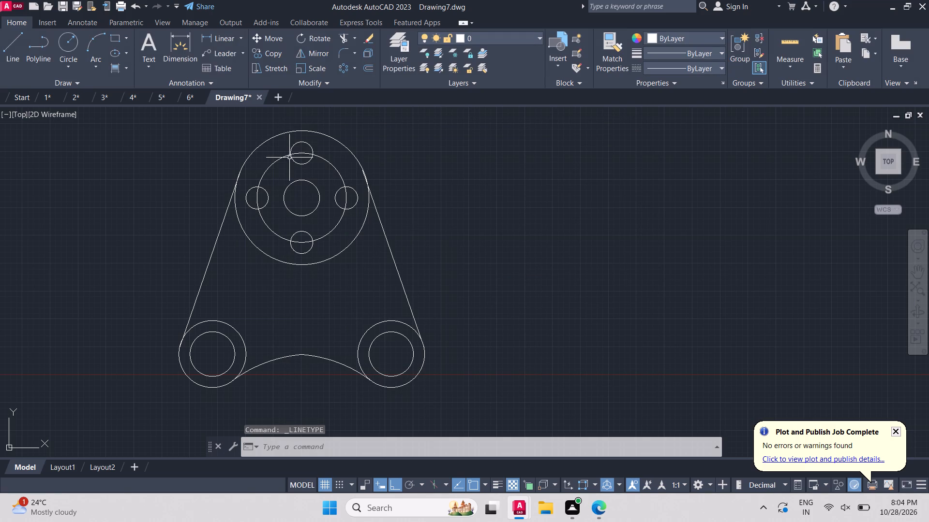
Assign the ACAD_ISO02W100 linetype to the circle passing through the four small flange holes.
{"action": "left_click", "coordinate": [287, 158]}
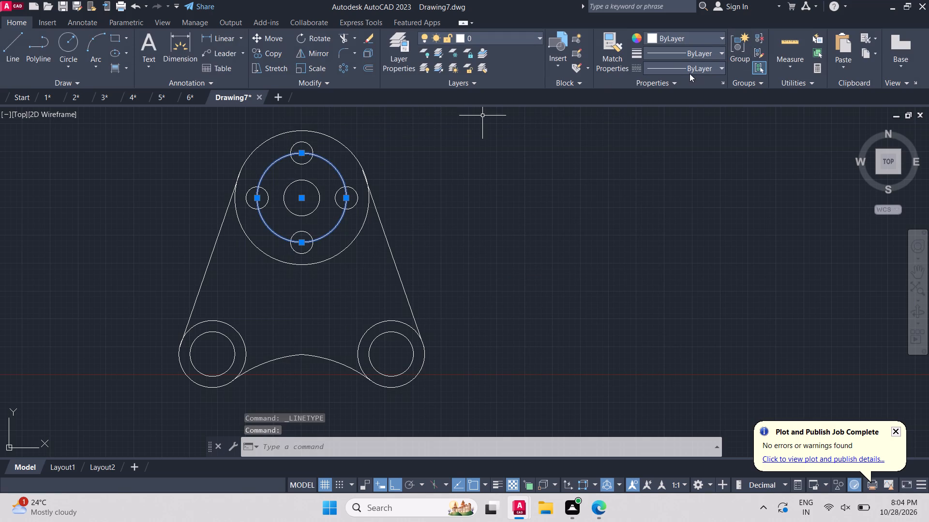
{"action": "left_click", "coordinate": [689, 68]}
{"action": "left_click", "coordinate": [673, 108]}
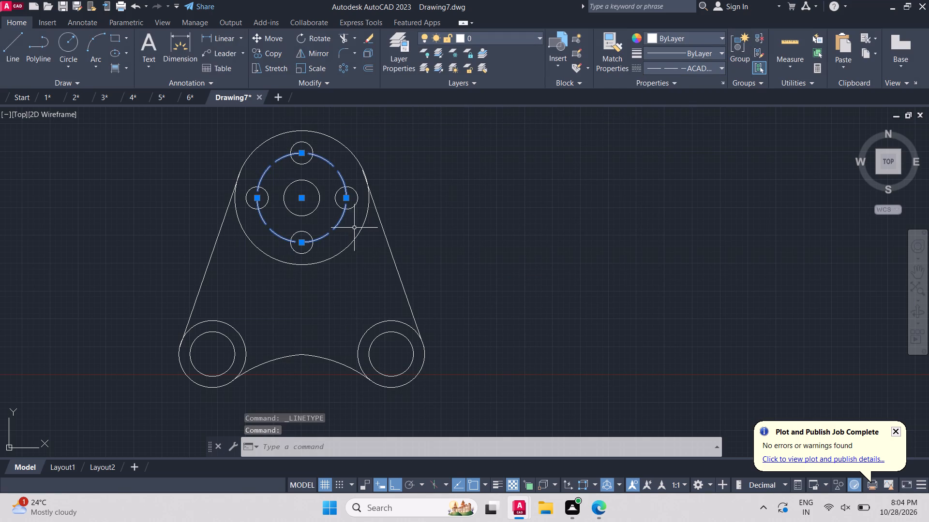
{"action": "left_click", "coordinate": [497, 251]}
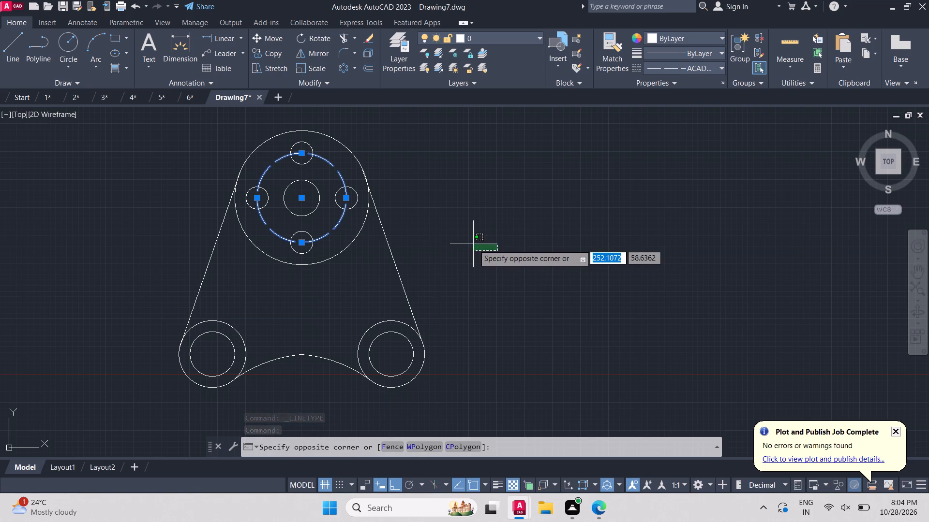
{"action": "key", "text": "Escape"}
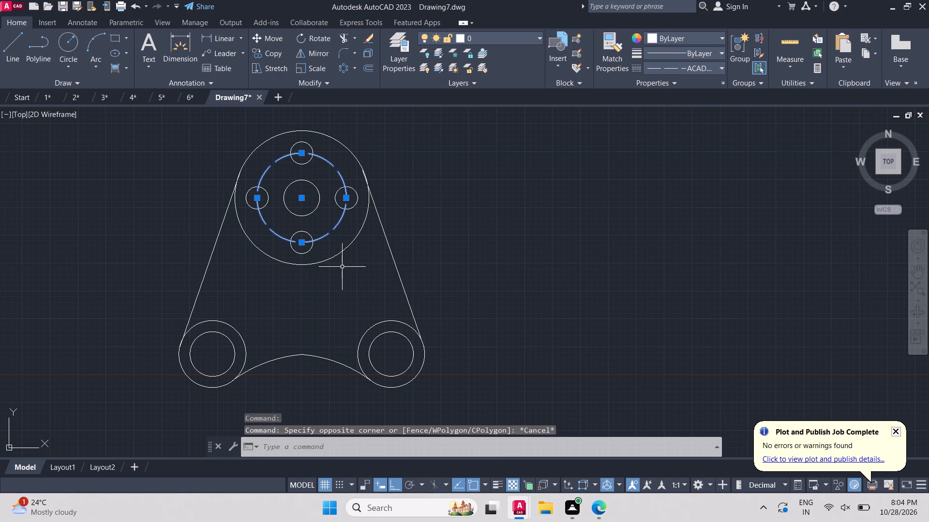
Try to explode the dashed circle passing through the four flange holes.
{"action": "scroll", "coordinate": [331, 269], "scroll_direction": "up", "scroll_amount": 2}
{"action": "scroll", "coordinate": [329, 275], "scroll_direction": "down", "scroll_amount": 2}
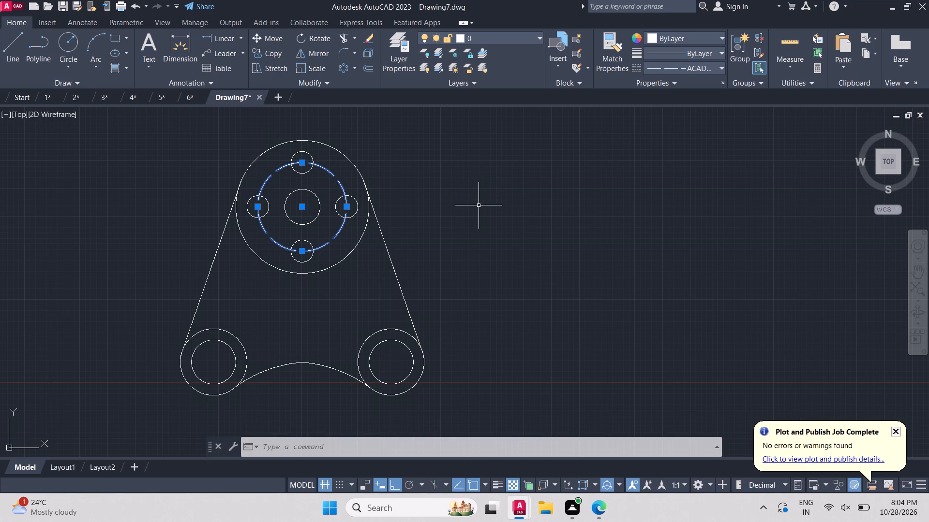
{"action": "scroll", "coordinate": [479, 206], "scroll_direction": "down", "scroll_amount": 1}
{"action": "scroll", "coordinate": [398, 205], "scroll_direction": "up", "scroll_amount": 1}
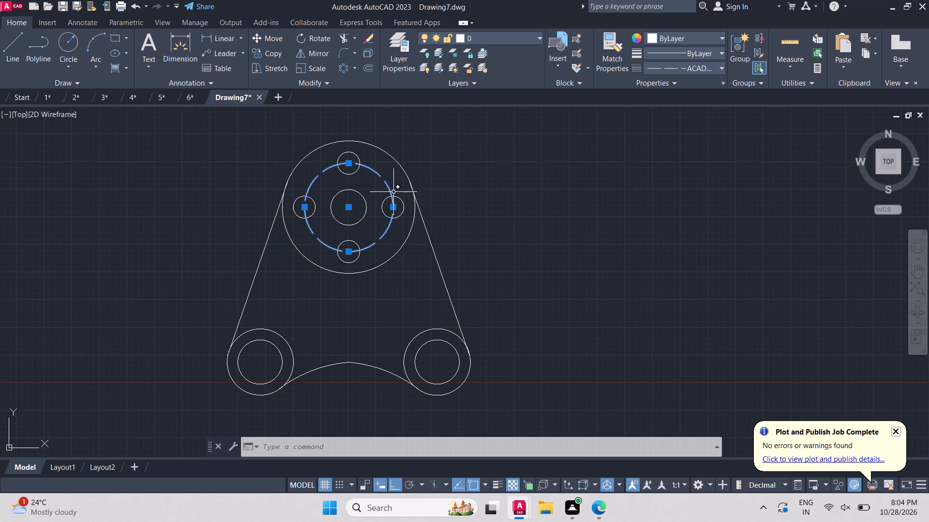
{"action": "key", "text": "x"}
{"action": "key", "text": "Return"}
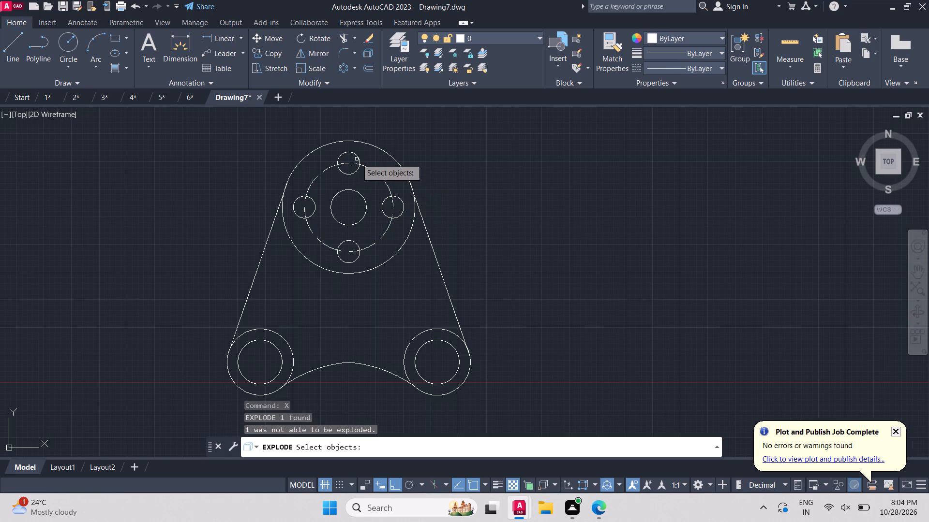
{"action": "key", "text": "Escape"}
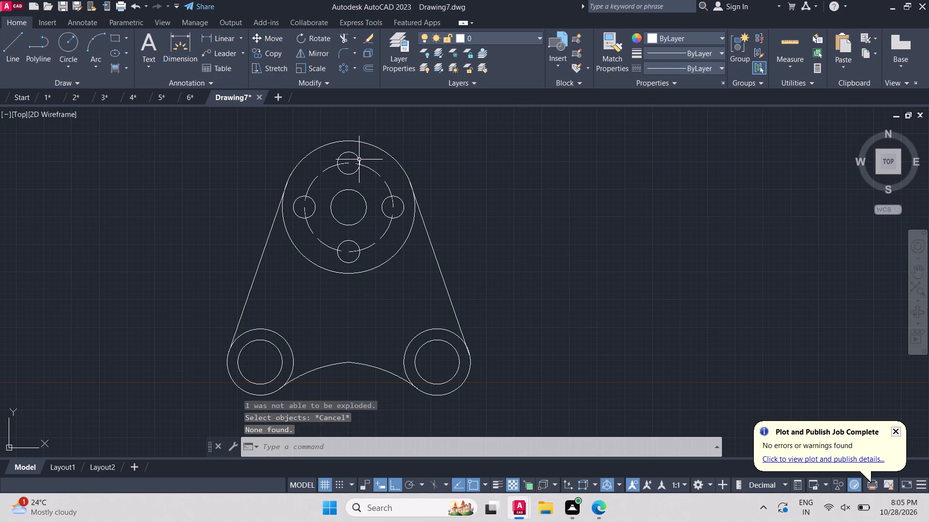
Explode the polar array of four small holes in the flange into separate circles.
{"action": "left_click", "coordinate": [358, 159]}
{"action": "key", "text": "x"}
{"action": "key", "text": "Return"}
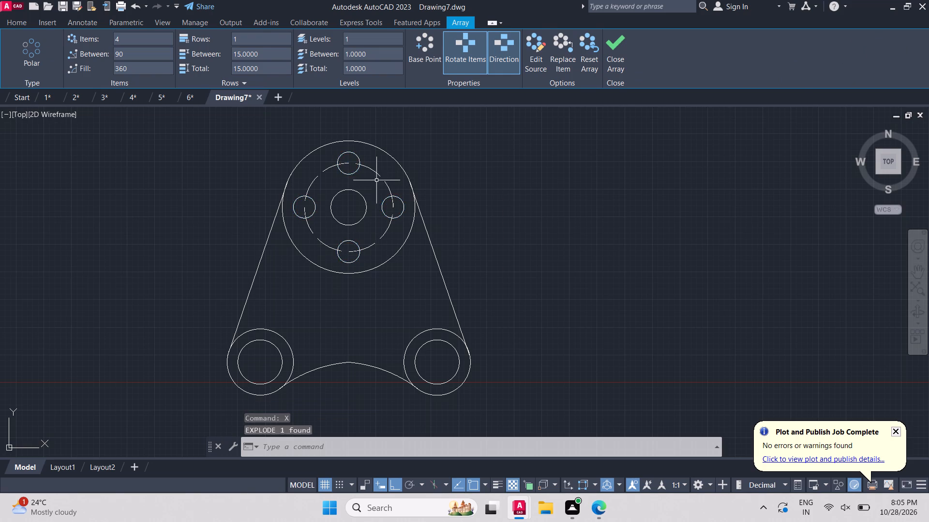
Fill the flange face around its five holes with a GR_HEMISP gradient from green 19,155,72 to yellow.
{"action": "scroll", "coordinate": [364, 166], "scroll_direction": "up", "scroll_amount": 1}
{"action": "scroll", "coordinate": [373, 187], "scroll_direction": "down", "scroll_amount": 1}
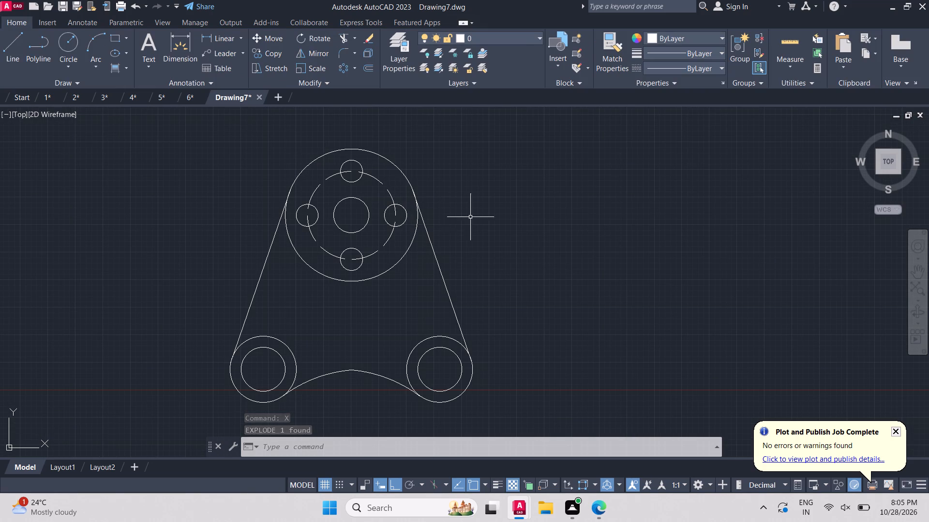
{"action": "left_click", "coordinate": [113, 65]}
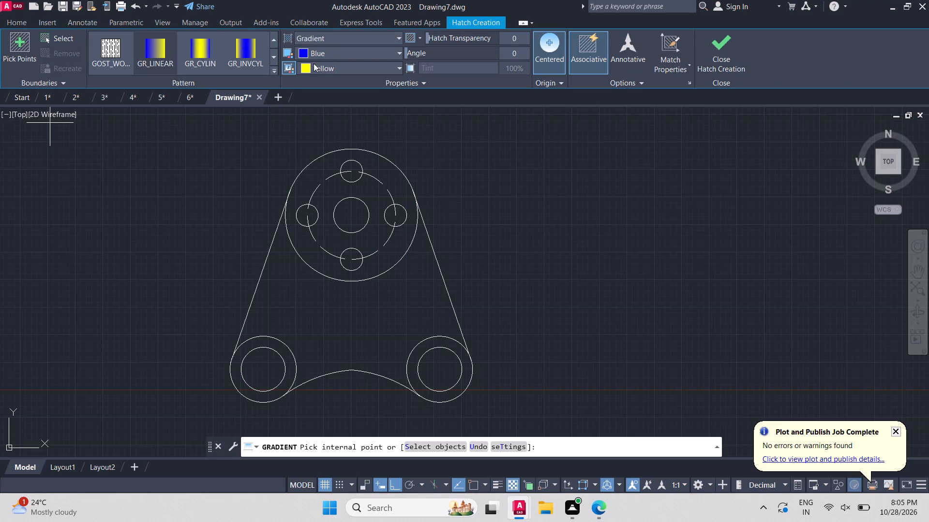
{"action": "left_click", "coordinate": [309, 53]}
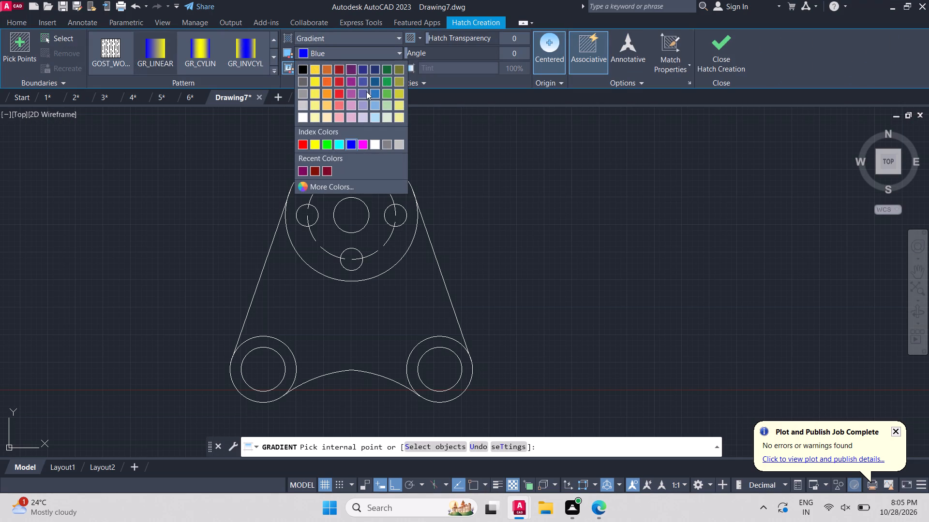
{"action": "left_click", "coordinate": [389, 82]}
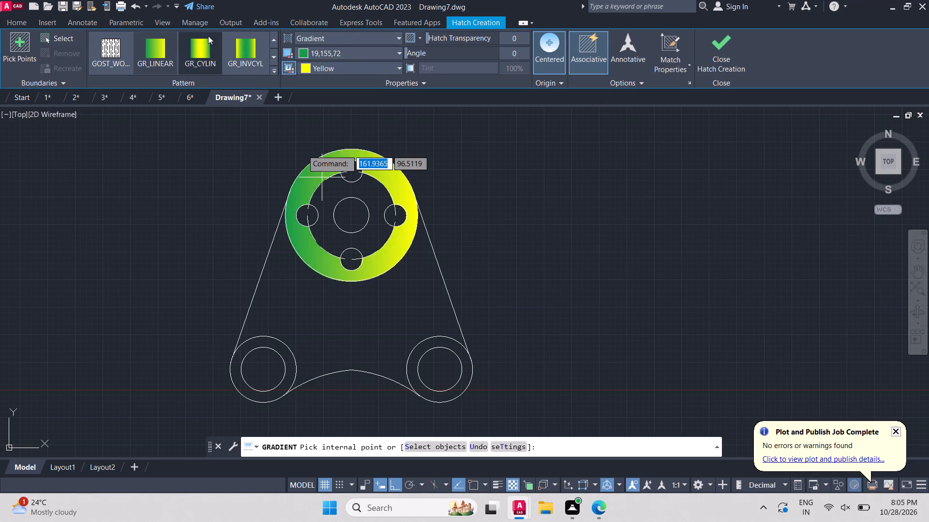
{"action": "left_click", "coordinate": [273, 63]}
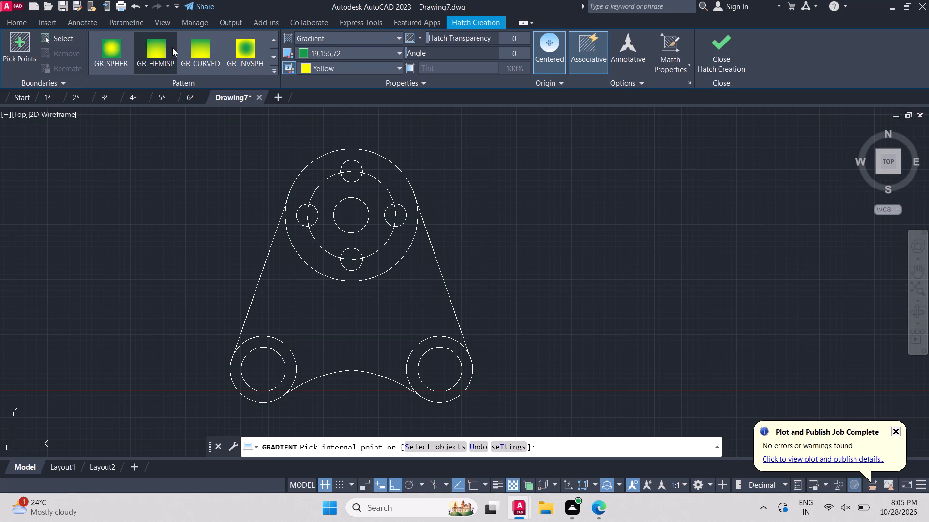
{"action": "left_click", "coordinate": [152, 55]}
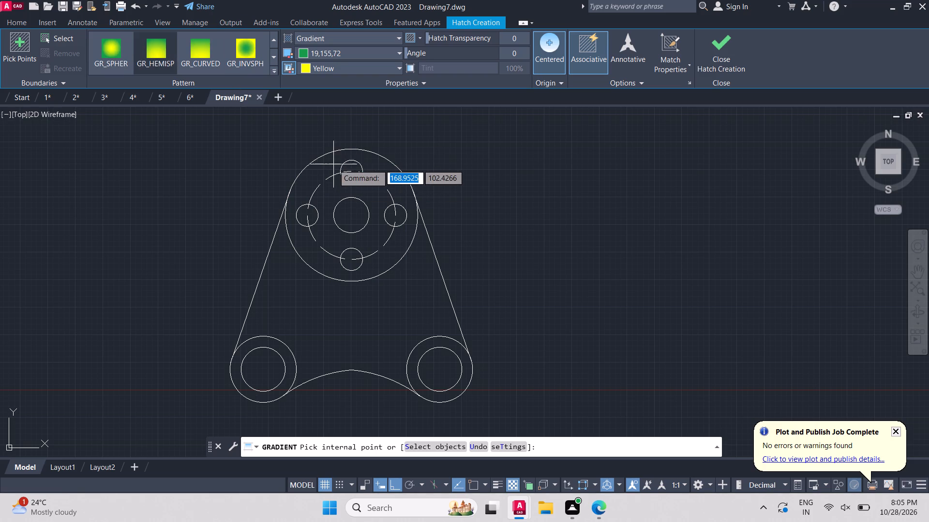
{"action": "left_click", "coordinate": [332, 164]}
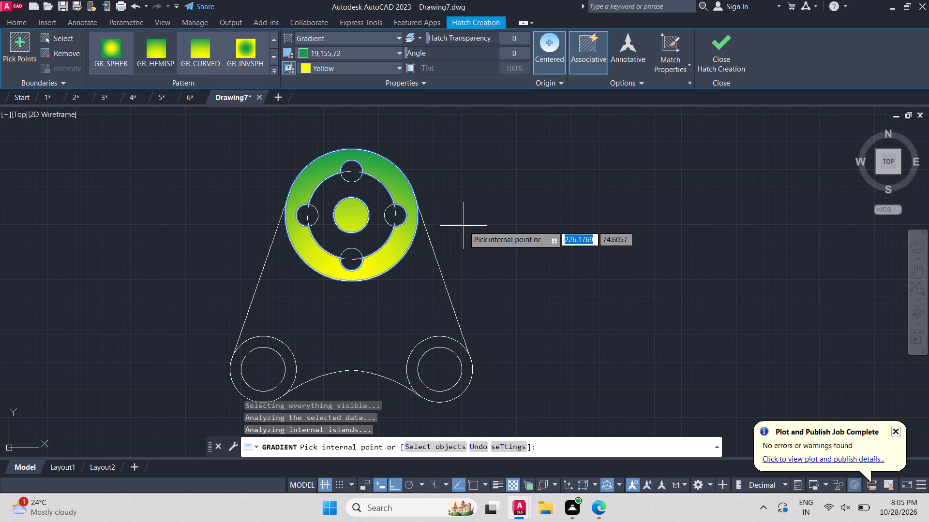
{"action": "left_click", "coordinate": [330, 191]}
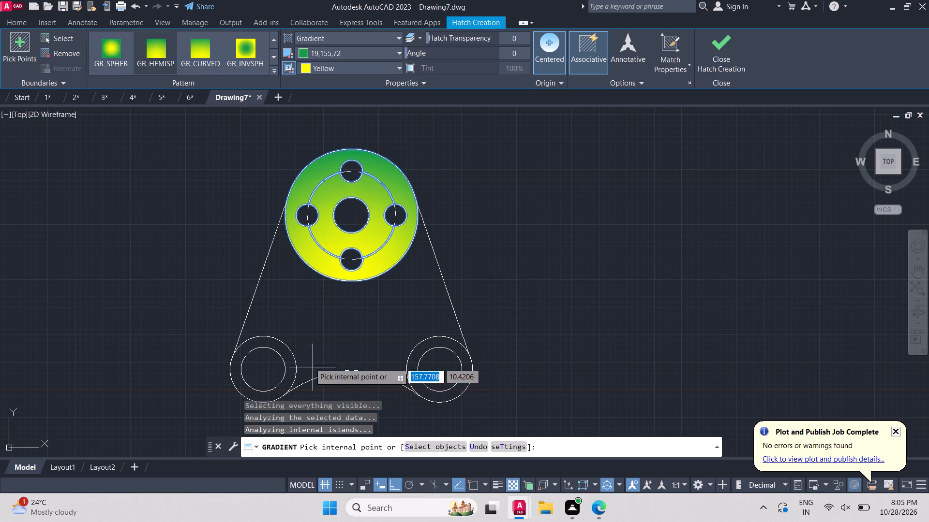
{"action": "left_click", "coordinate": [283, 351]}
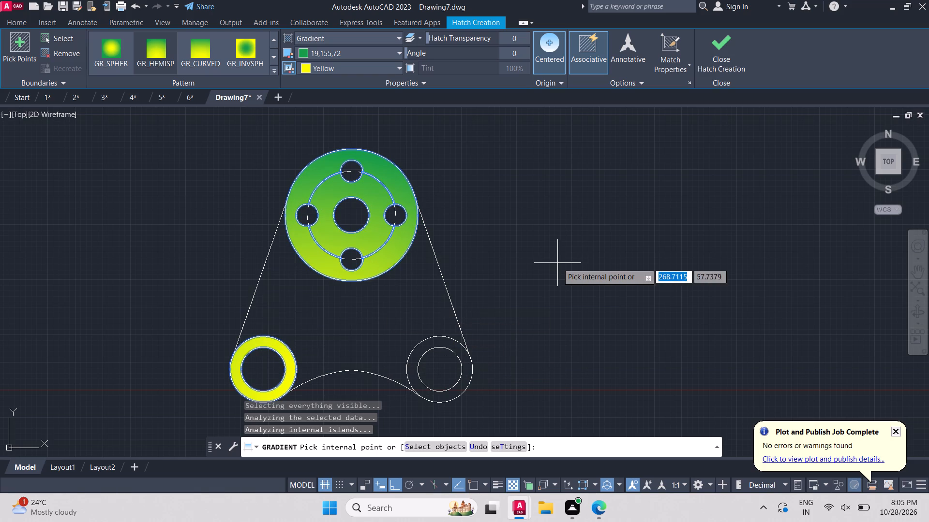
{"action": "key", "text": "ctrl+z"}
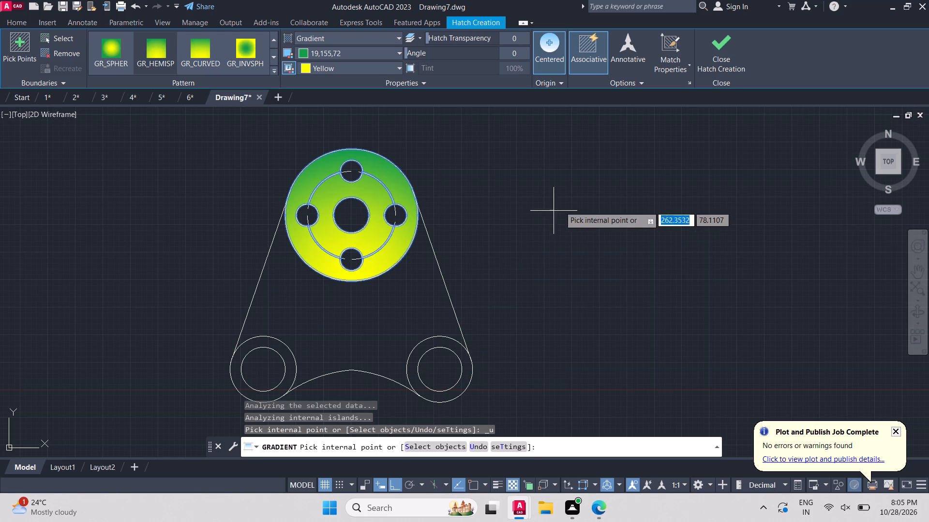
{"action": "key", "text": "space"}
Fill the rings of the two lower bosses with separate GR_HEMISP gradients from green 19,155,72 to yellow.
{"action": "key", "text": "space"}
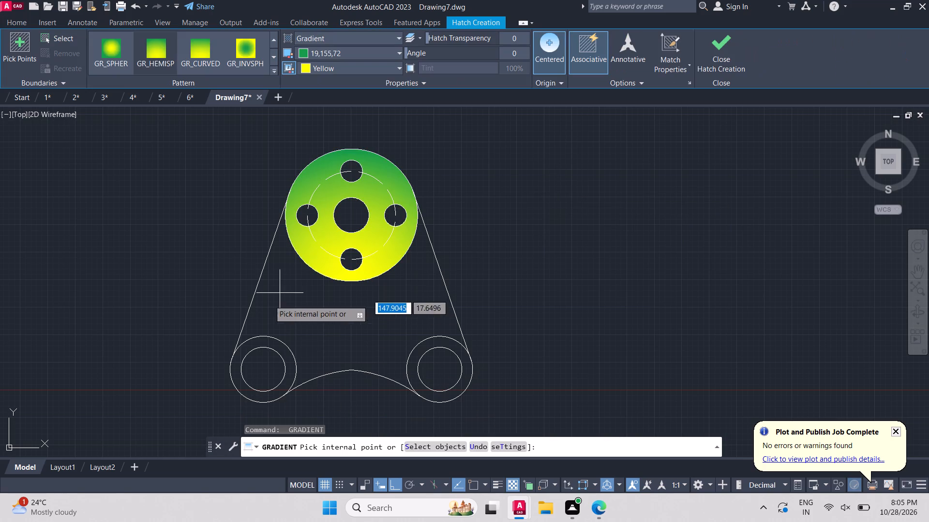
{"action": "left_click", "coordinate": [287, 355]}
{"action": "key", "text": "space"}
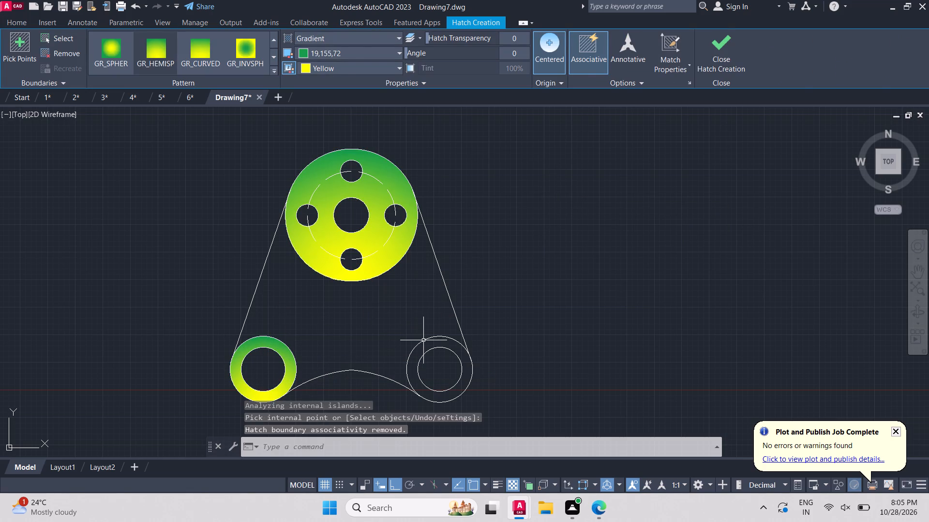
{"action": "key", "text": "space"}
{"action": "left_click", "coordinate": [460, 345]}
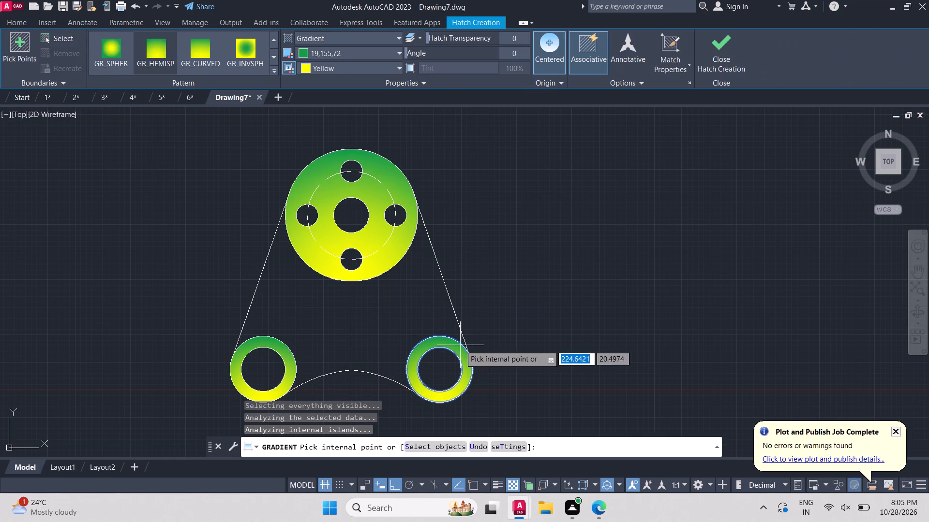
{"action": "scroll", "coordinate": [613, 314], "scroll_direction": "down", "scroll_amount": 1}
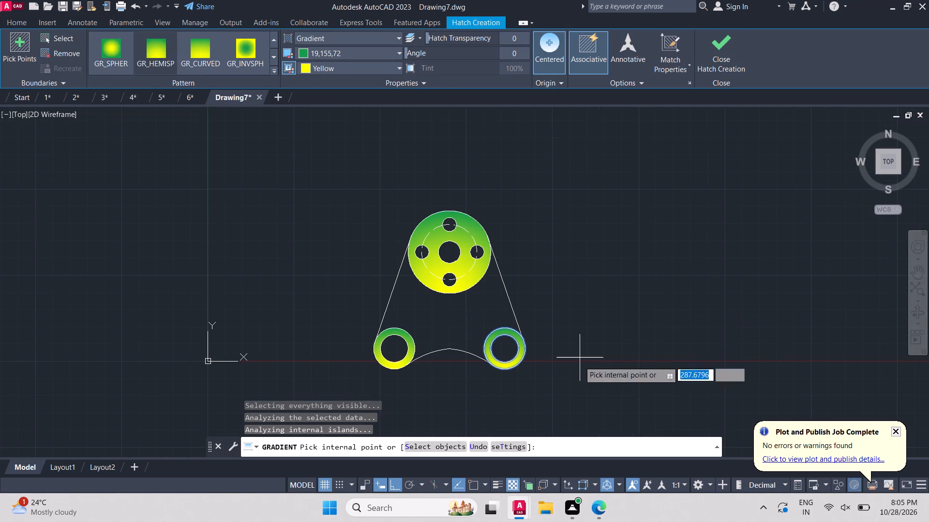
{"action": "scroll", "coordinate": [413, 399], "scroll_direction": "up", "scroll_amount": 2}
{"action": "scroll", "coordinate": [478, 388], "scroll_direction": "down", "scroll_amount": 2}
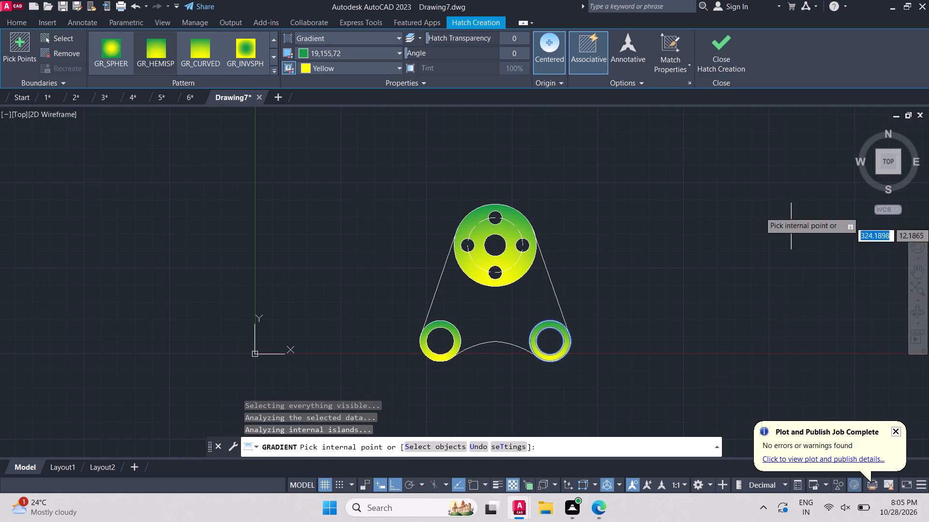
{"action": "scroll", "coordinate": [436, 260], "scroll_direction": "up", "scroll_amount": 1}
{"action": "key", "text": "space"}
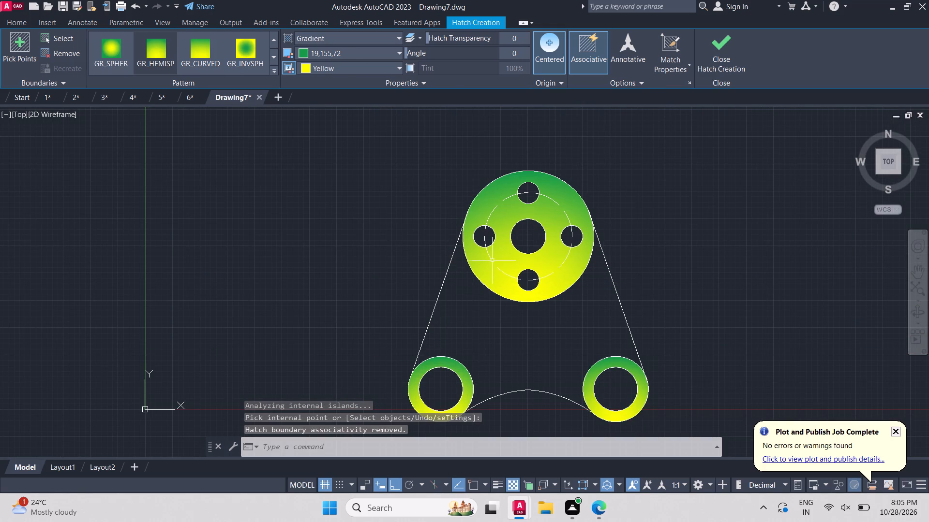
Fill the web between the flange and the two bosses with a GR_INVSPH gradient from orange 242,103,34 to yellow.
{"action": "key", "text": "space"}
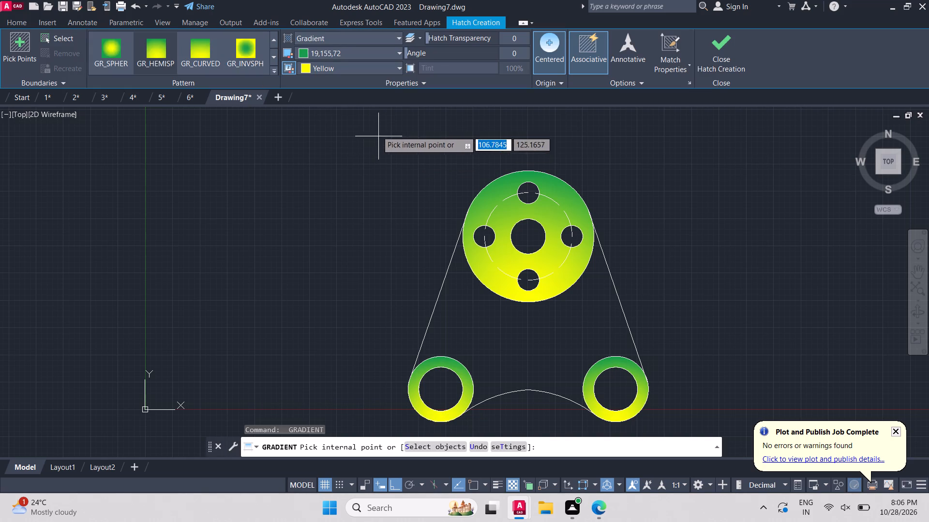
{"action": "left_click", "coordinate": [328, 53]}
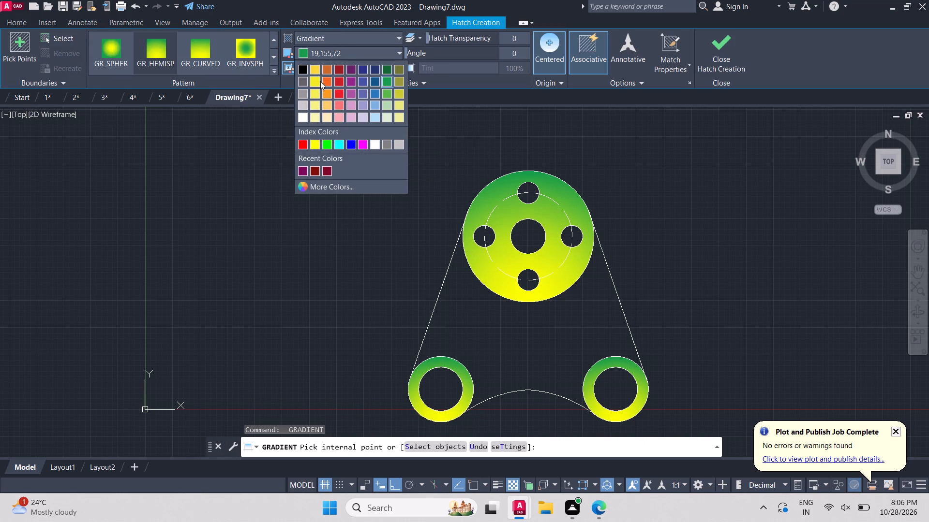
{"action": "left_click", "coordinate": [329, 81]}
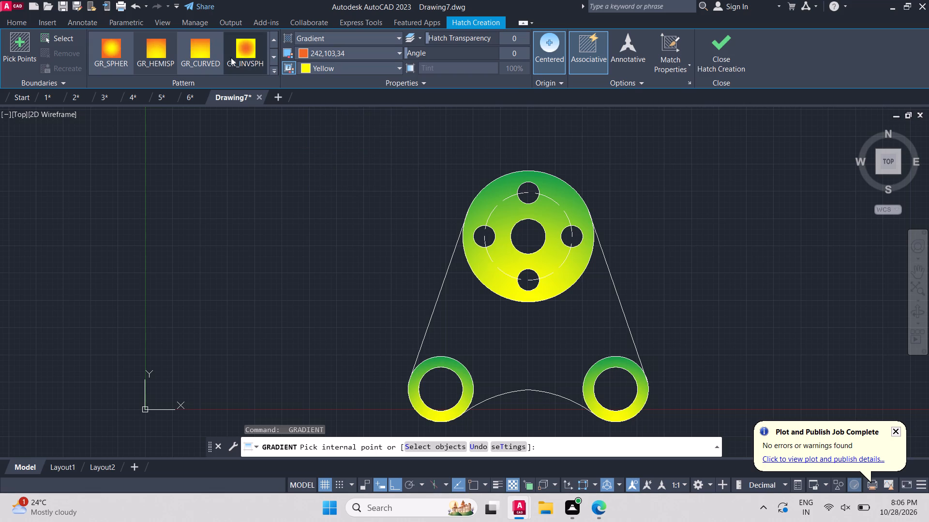
{"action": "left_click", "coordinate": [243, 51]}
{"action": "left_click", "coordinate": [500, 338]}
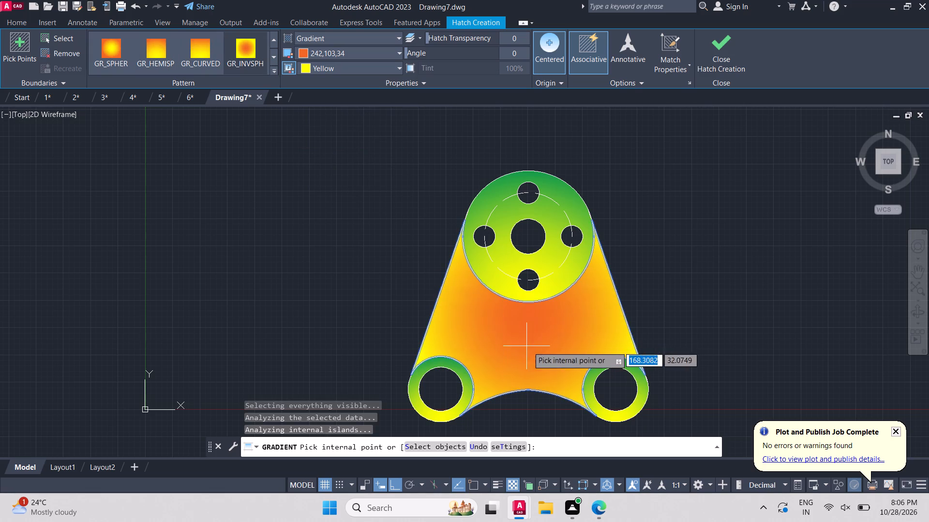
{"action": "scroll", "coordinate": [689, 274], "scroll_direction": "down", "scroll_amount": 1}
{"action": "key", "text": "space"}
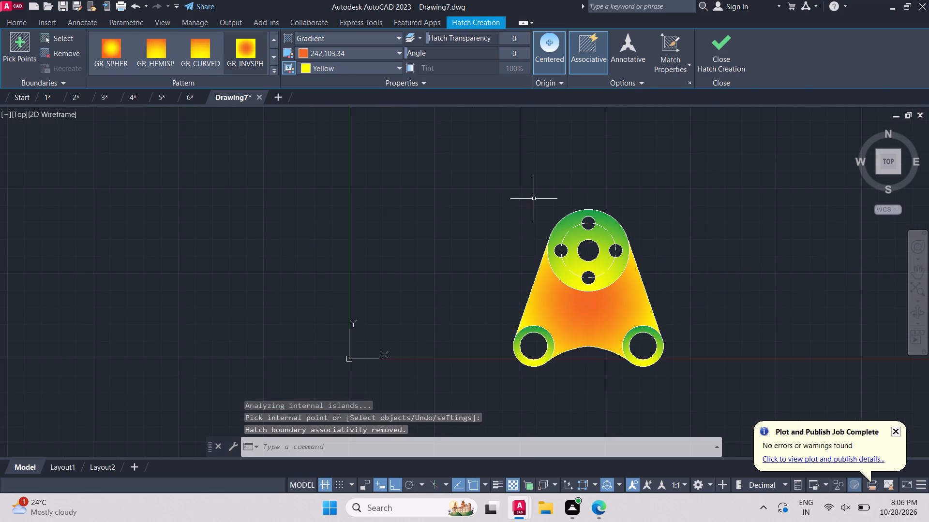
Fill the flange's central hole with a solid hatch using the Use Current colour.
{"action": "key", "text": "space"}
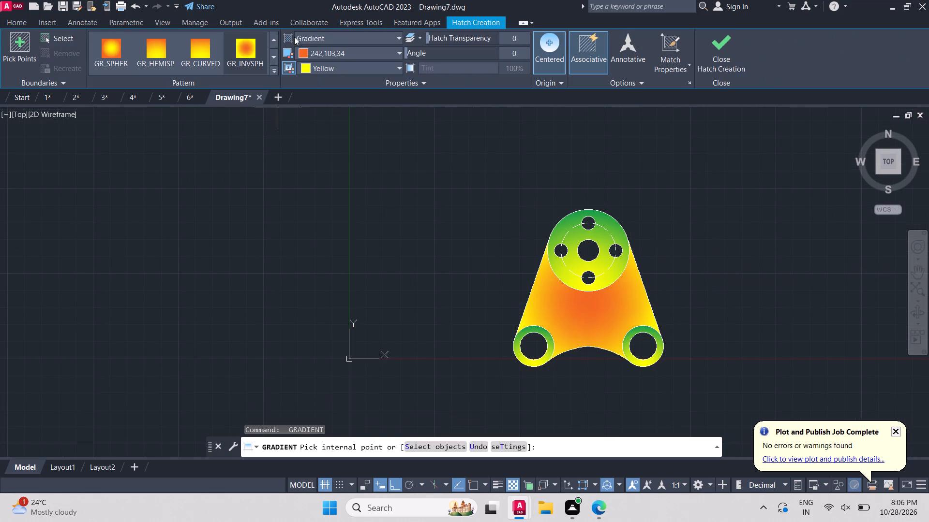
{"action": "left_click", "coordinate": [304, 39]}
{"action": "left_click", "coordinate": [335, 38]}
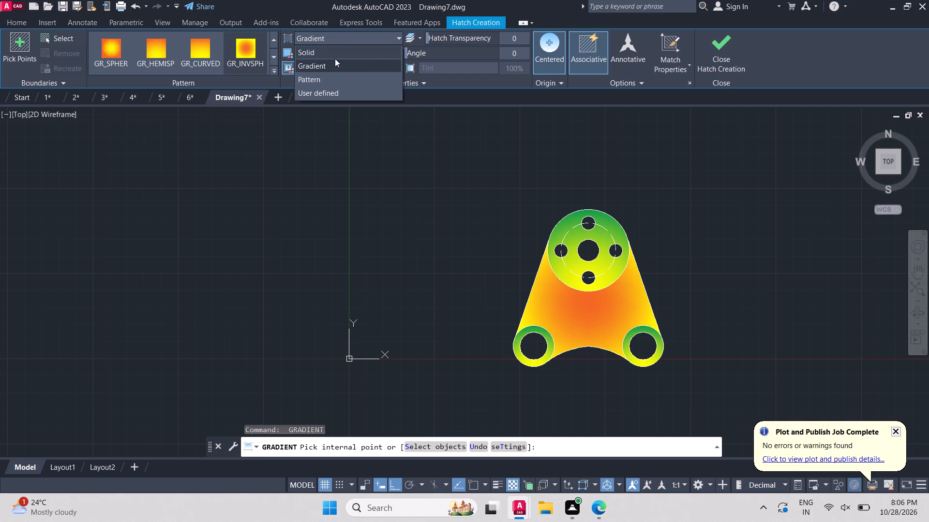
{"action": "left_click", "coordinate": [330, 53]}
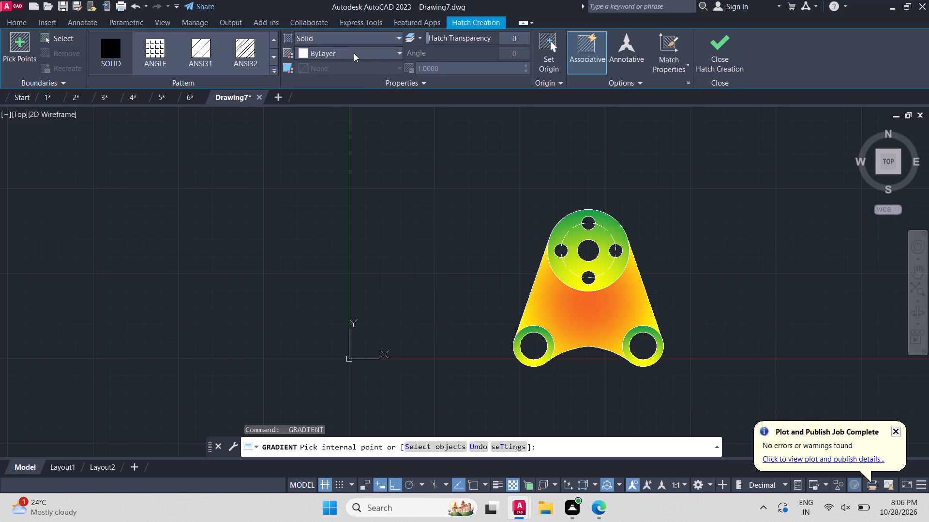
{"action": "left_click", "coordinate": [354, 54]}
{"action": "left_click", "coordinate": [303, 86]}
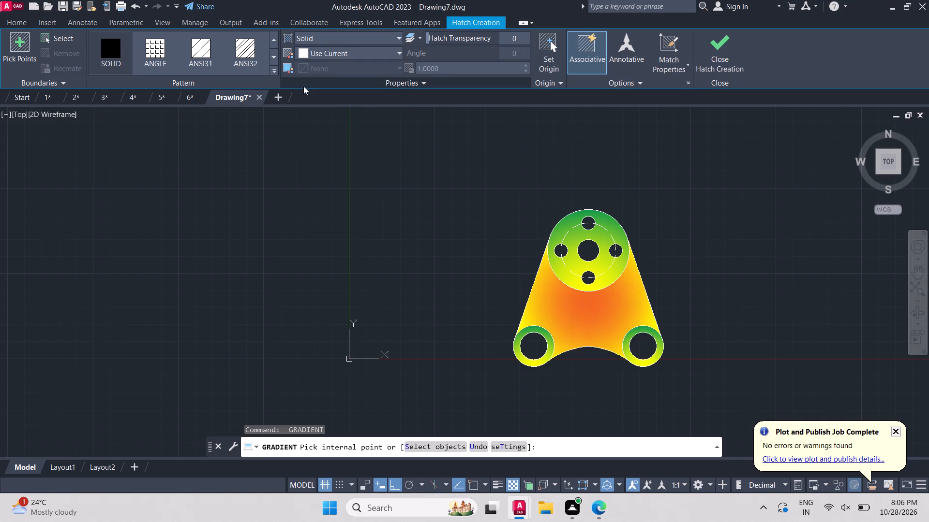
{"action": "scroll", "coordinate": [584, 252], "scroll_direction": "up", "scroll_amount": 1}
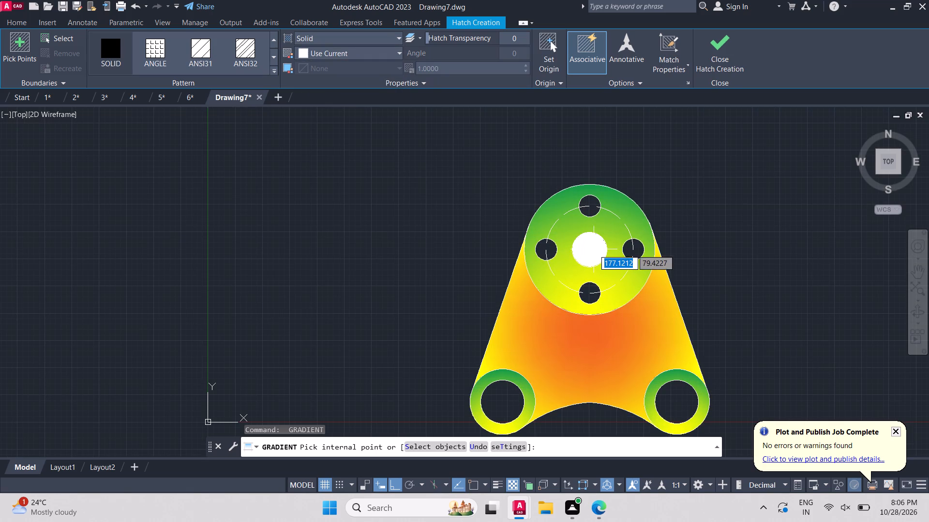
{"action": "left_click", "coordinate": [586, 247]}
{"action": "key", "text": "space"}
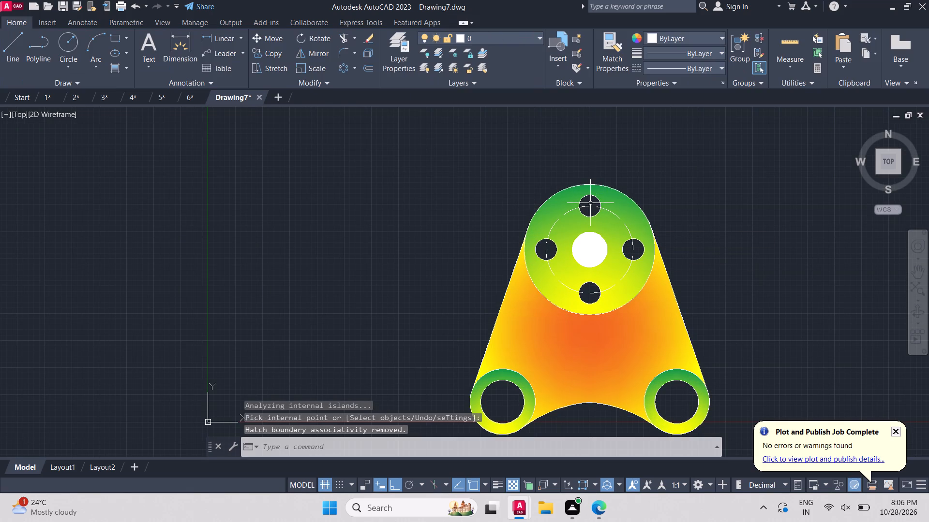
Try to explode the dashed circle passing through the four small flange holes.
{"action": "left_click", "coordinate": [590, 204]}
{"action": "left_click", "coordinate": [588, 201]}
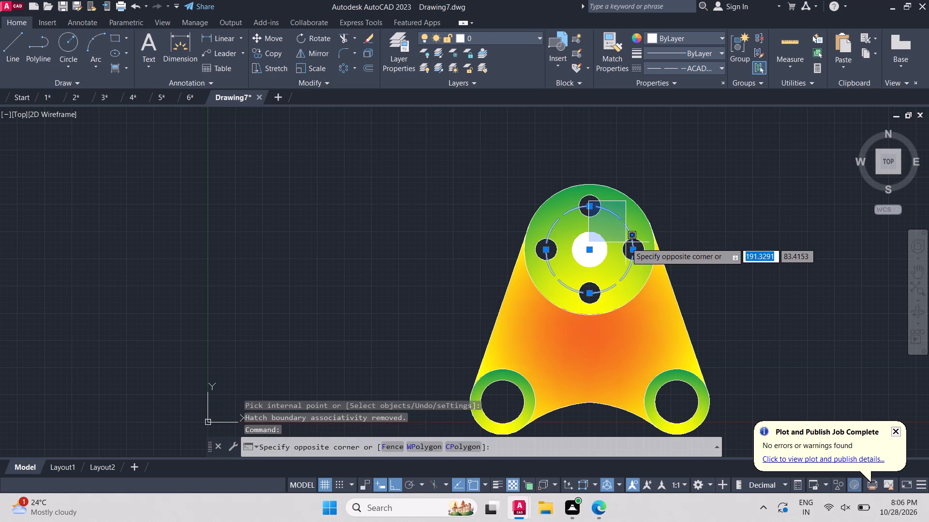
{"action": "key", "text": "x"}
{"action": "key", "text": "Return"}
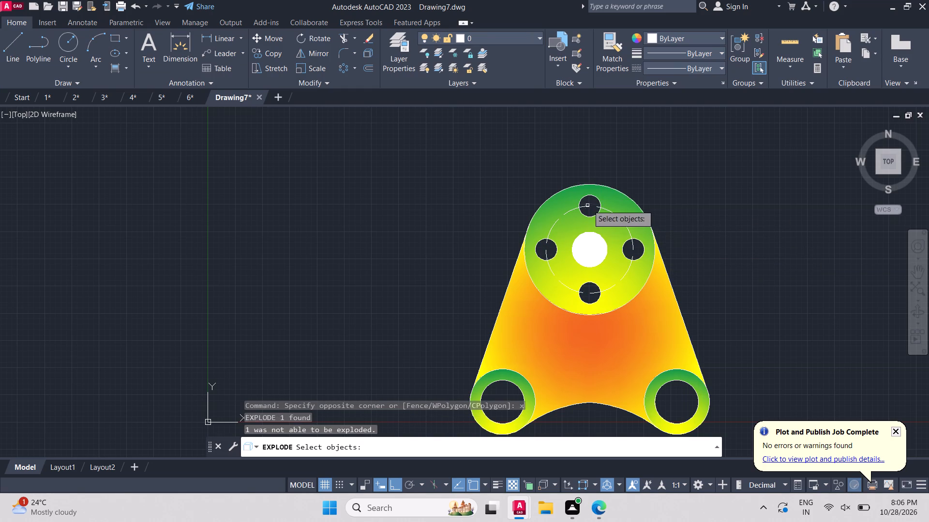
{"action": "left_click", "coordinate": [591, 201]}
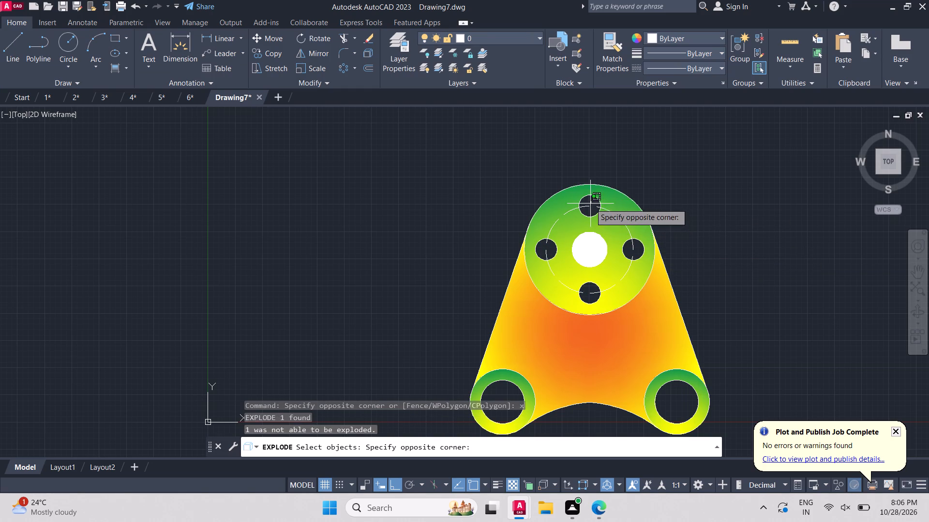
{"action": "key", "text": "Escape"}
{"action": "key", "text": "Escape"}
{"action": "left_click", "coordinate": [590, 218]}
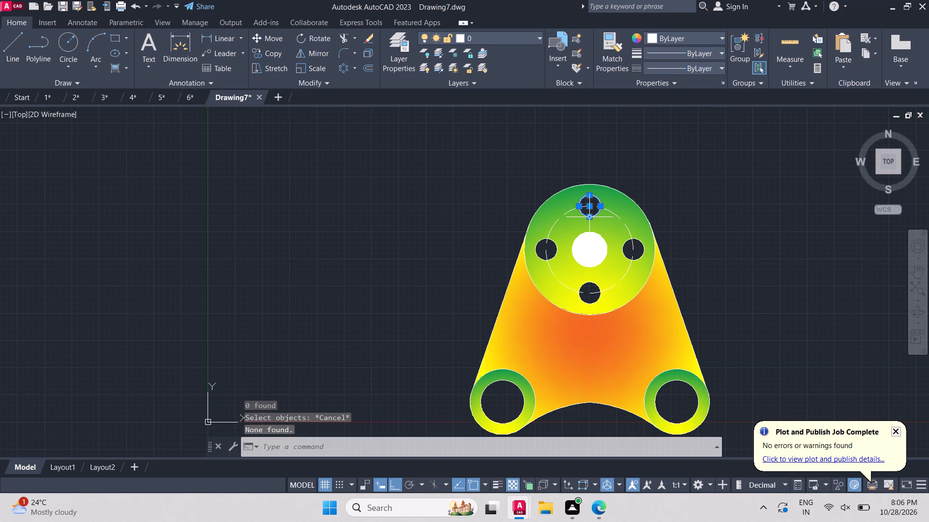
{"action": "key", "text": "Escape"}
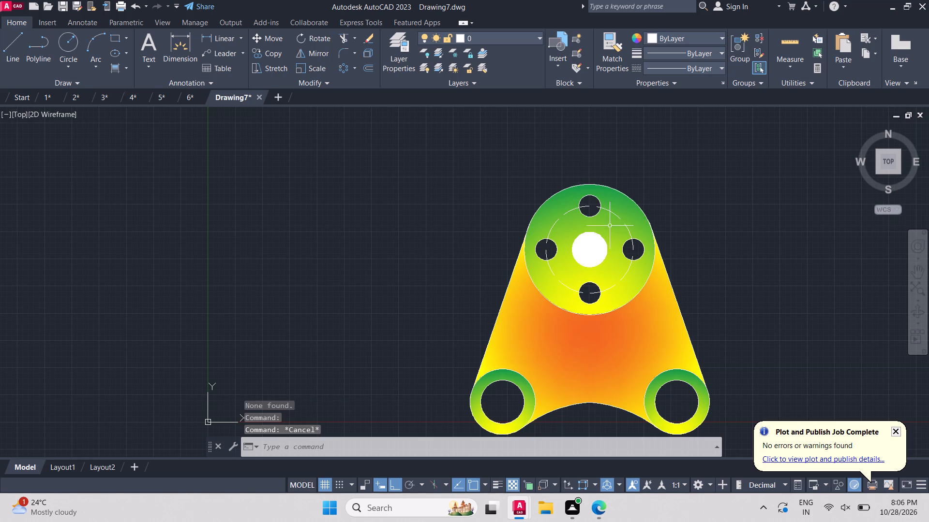
Fill the upper small flange hole, on both sides of the dashed circle, with a solid hatch in white 255,255,255.
{"action": "key", "text": "h"}
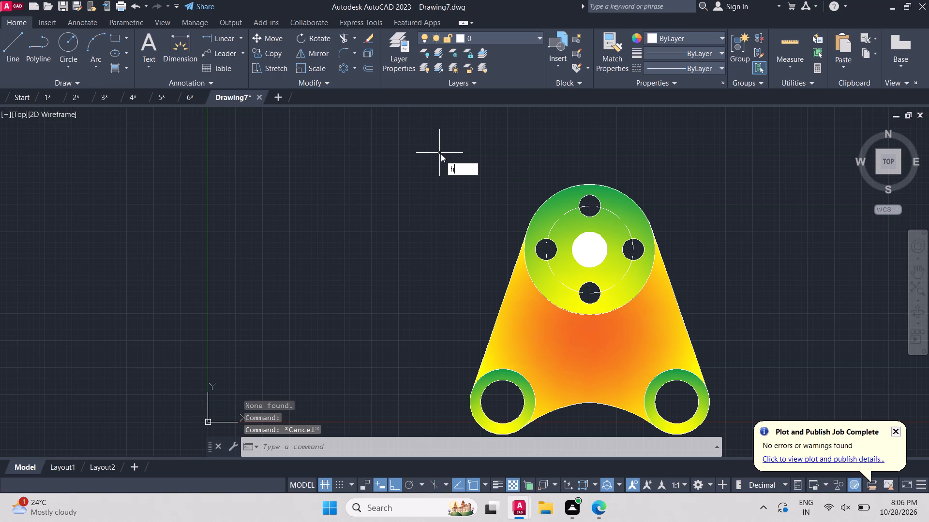
{"action": "key", "text": "Return"}
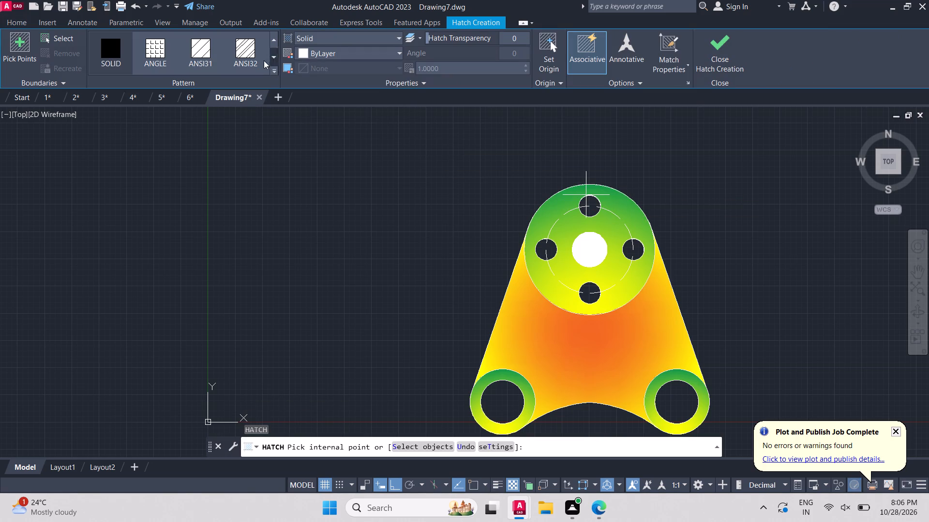
{"action": "left_click", "coordinate": [330, 51]}
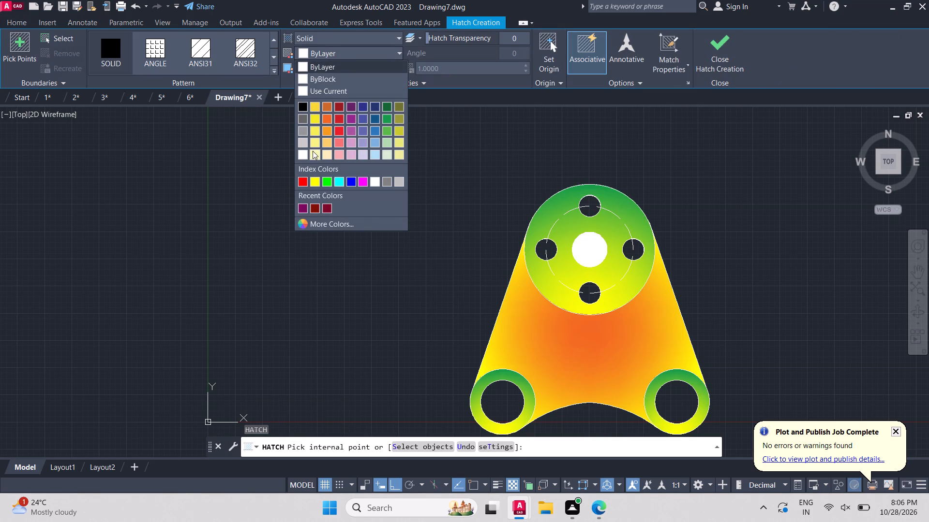
{"action": "left_click", "coordinate": [306, 151]}
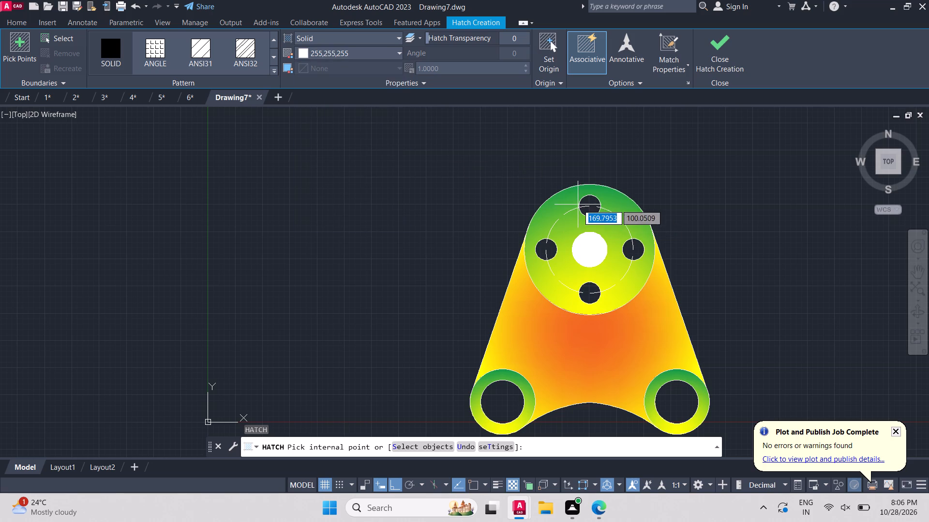
{"action": "left_click", "coordinate": [591, 207]}
{"action": "left_click", "coordinate": [586, 197]}
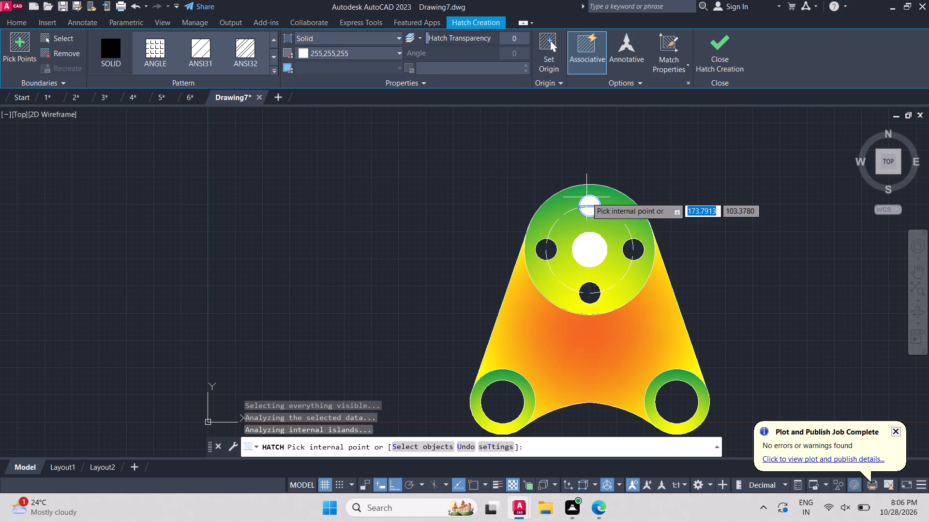
{"action": "key", "text": "space"}
Fill both halves of the right and bottom small flange holes with the same solid white 255,255,255 hatch.
{"action": "key", "text": "space"}
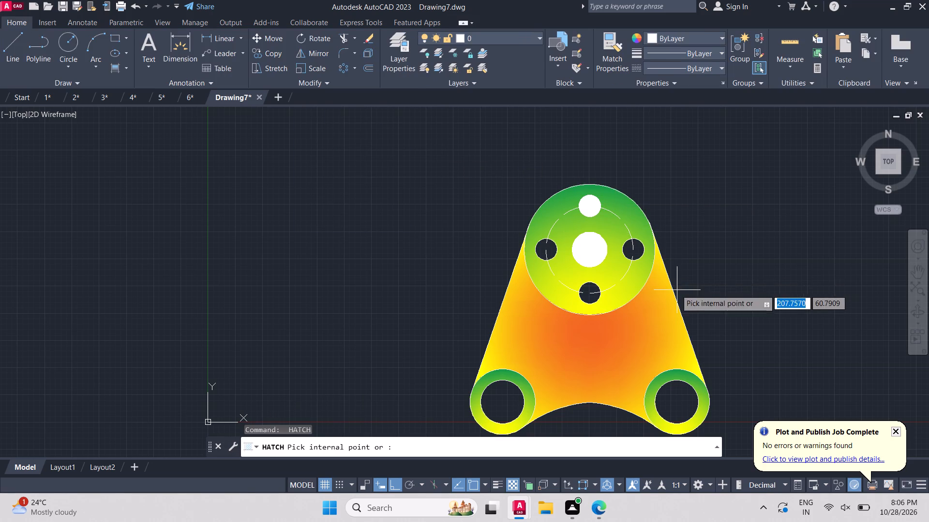
{"action": "left_click", "coordinate": [632, 253]}
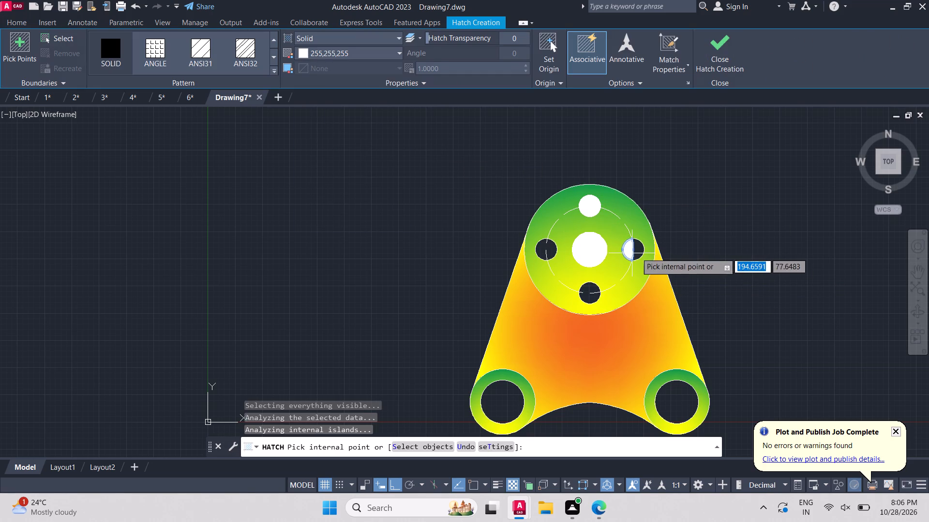
{"action": "left_click", "coordinate": [644, 251]}
{"action": "key", "text": "space"}
{"action": "key", "text": "space"}
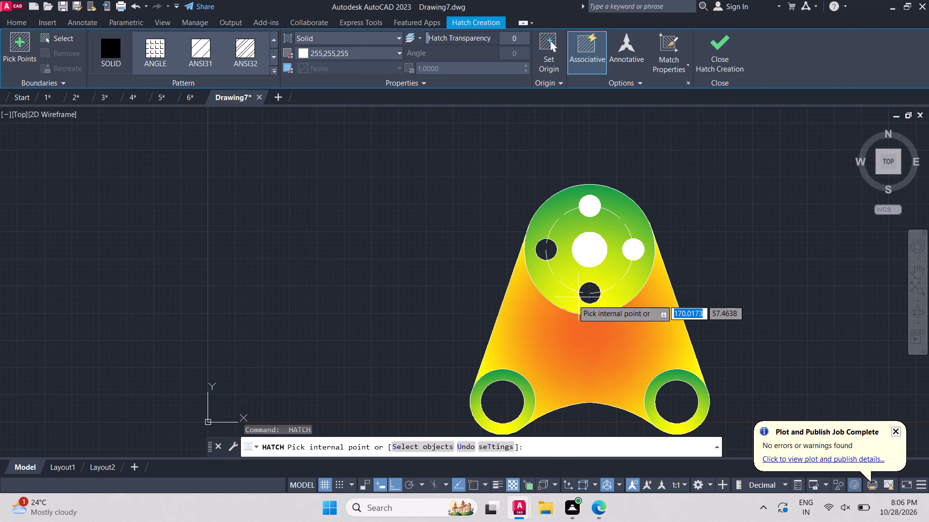
{"action": "left_click", "coordinate": [581, 296]}
{"action": "left_click", "coordinate": [588, 288]}
{"action": "key", "text": "space"}
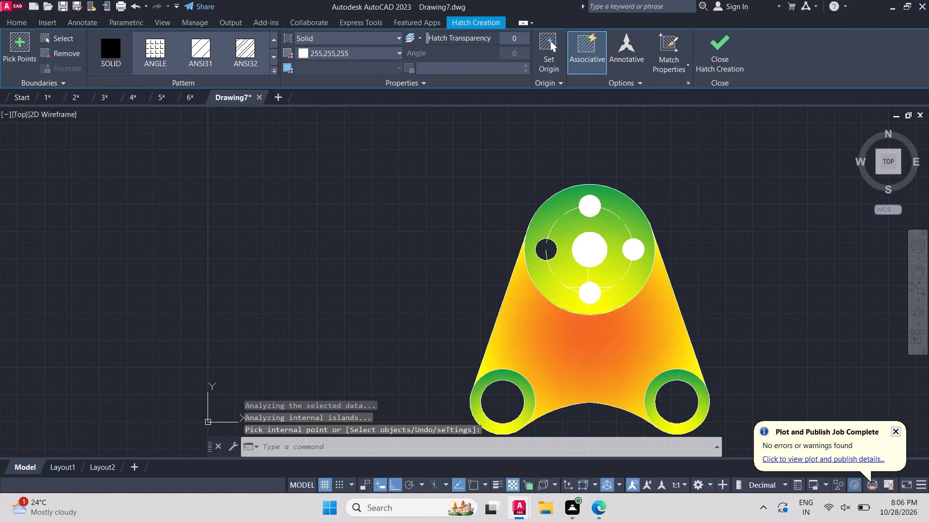
Fill both halves of the left small flange hole with the solid white 255,255,255 hatch, undoing any stray region pick.
{"action": "key", "text": "space"}
{"action": "left_click", "coordinate": [531, 244]}
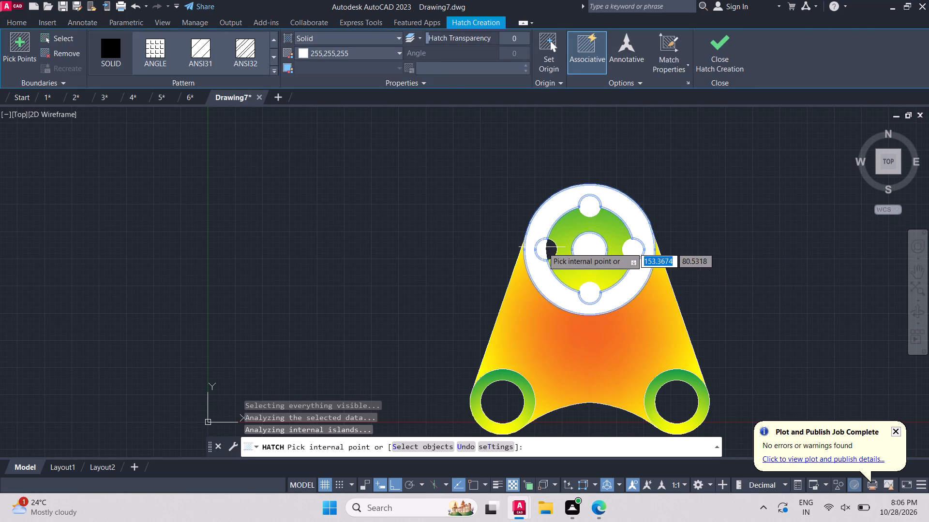
{"action": "key", "text": "ctrl+z"}
{"action": "left_click", "coordinate": [539, 251]}
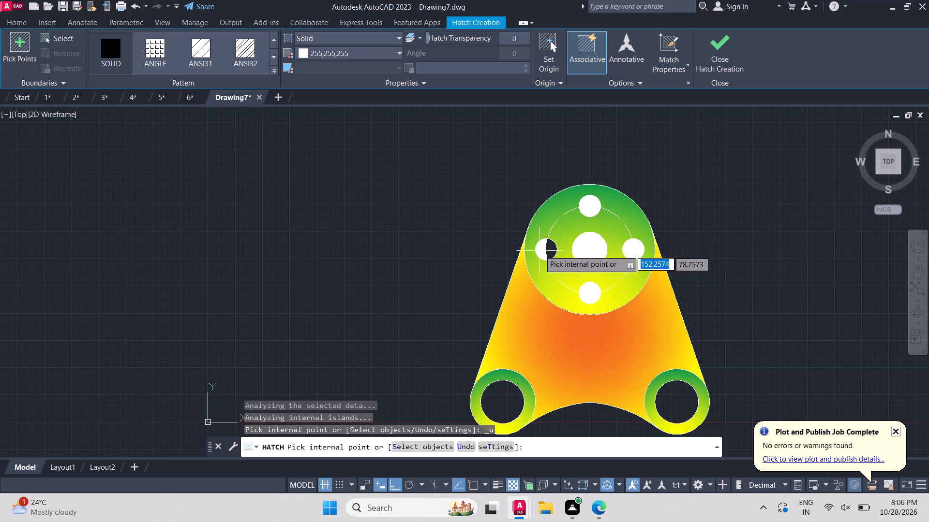
{"action": "left_click", "coordinate": [553, 247]}
{"action": "key", "text": "space"}
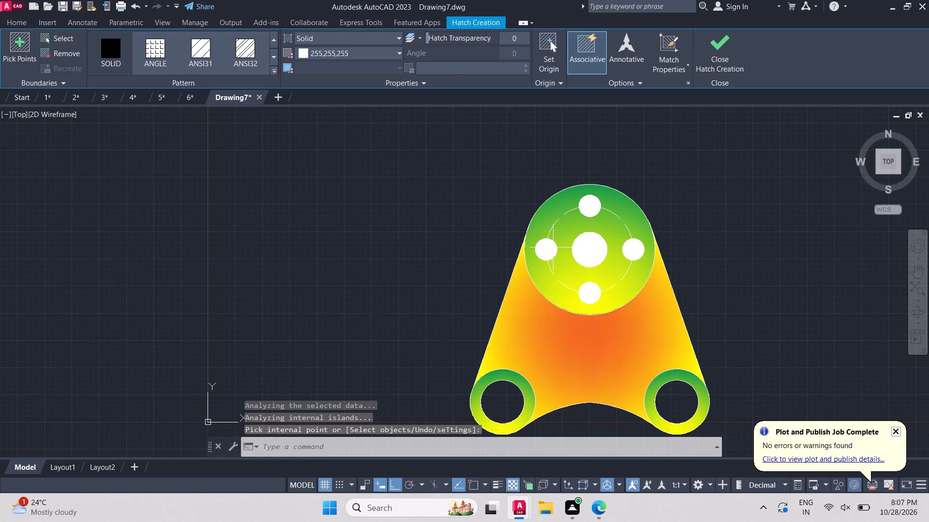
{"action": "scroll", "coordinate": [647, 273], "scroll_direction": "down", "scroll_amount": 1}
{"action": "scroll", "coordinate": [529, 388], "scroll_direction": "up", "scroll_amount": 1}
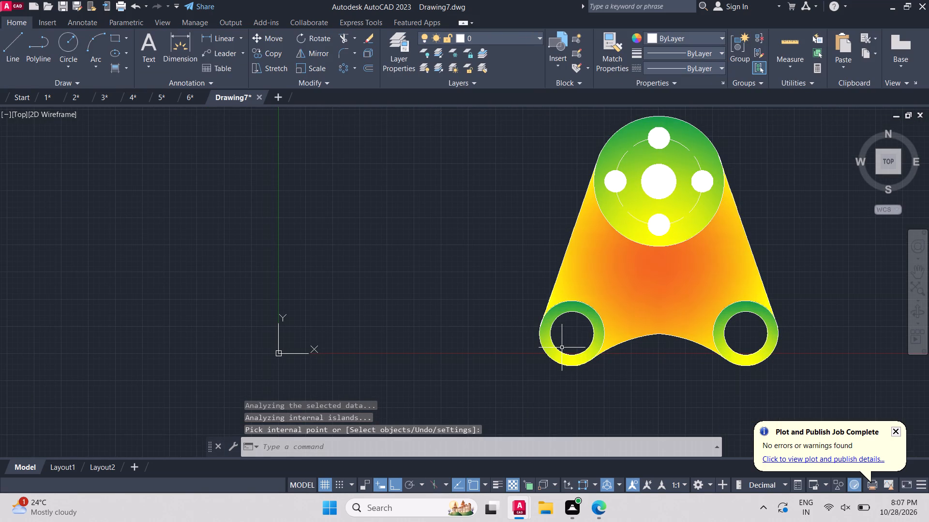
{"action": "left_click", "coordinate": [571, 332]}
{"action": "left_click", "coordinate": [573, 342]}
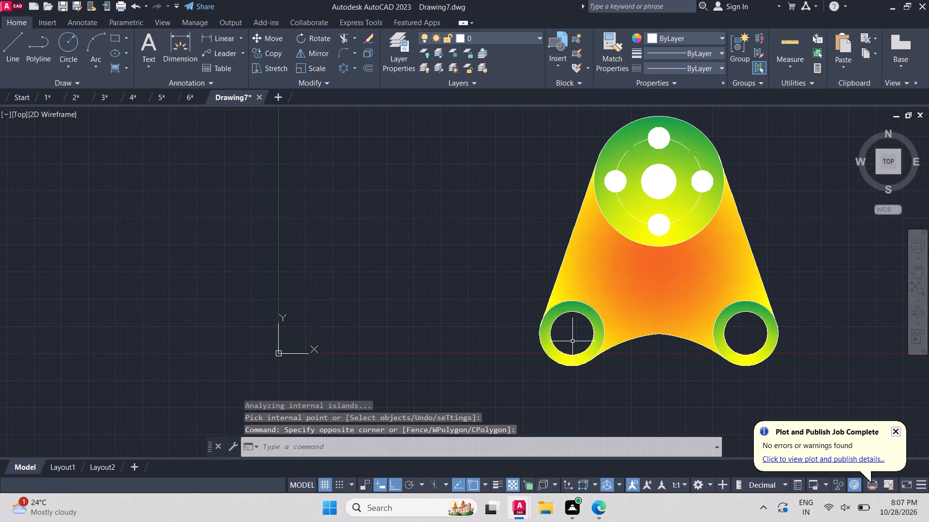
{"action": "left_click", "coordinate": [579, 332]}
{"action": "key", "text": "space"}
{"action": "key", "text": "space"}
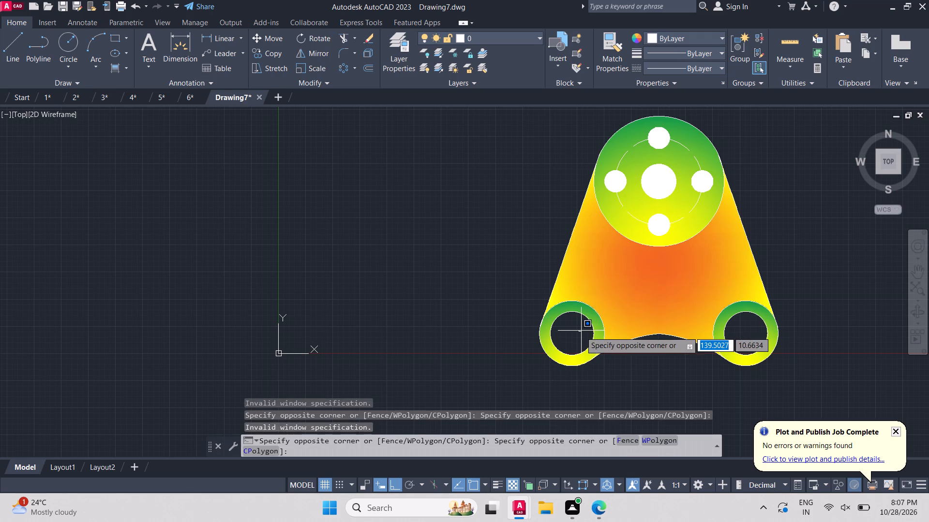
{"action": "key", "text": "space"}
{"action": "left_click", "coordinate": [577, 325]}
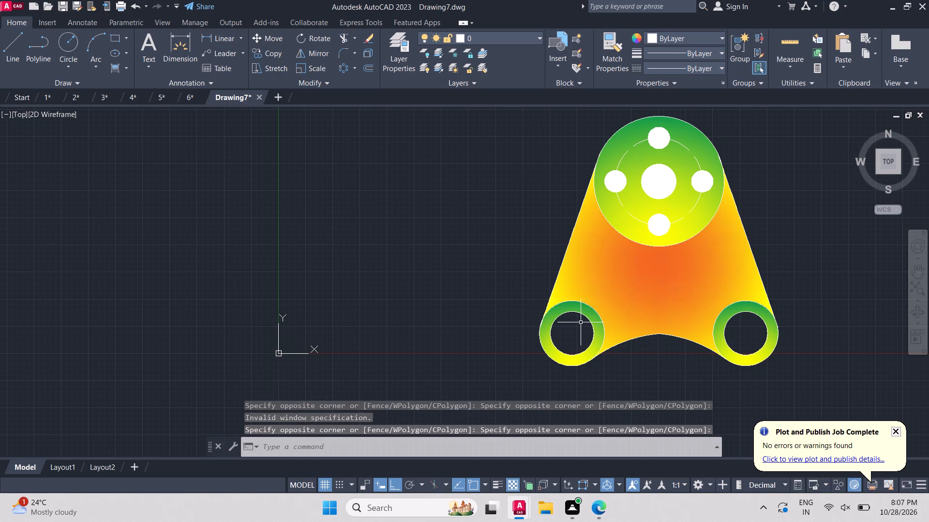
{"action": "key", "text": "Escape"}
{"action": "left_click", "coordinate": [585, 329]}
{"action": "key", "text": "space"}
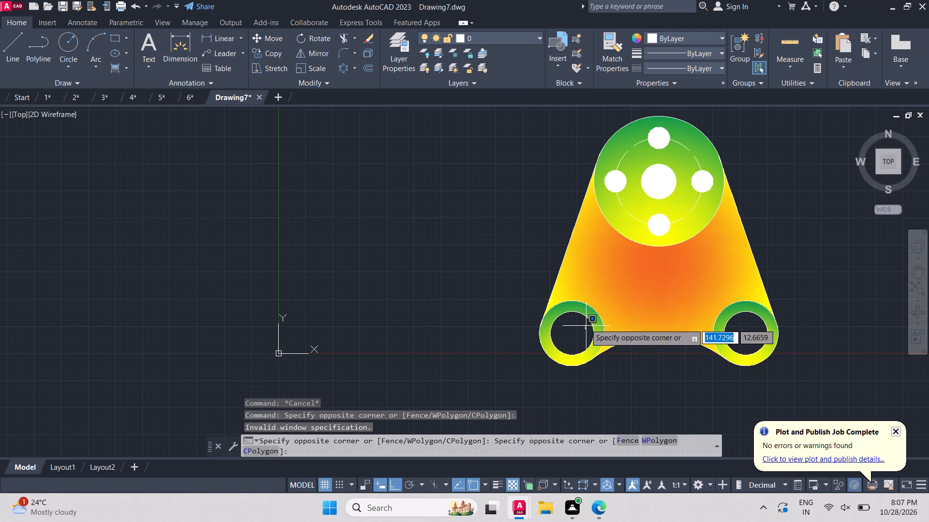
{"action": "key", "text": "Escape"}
Fill the holes of the two lower bosses with solid white 255,255,255 hatches.
{"action": "key", "text": "h"}
{"action": "key", "text": "Return"}
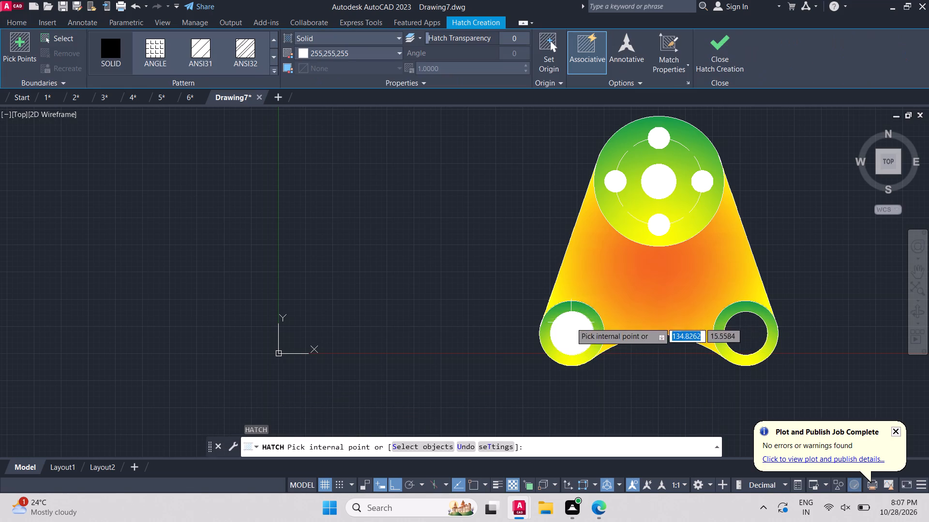
{"action": "left_click", "coordinate": [566, 333]}
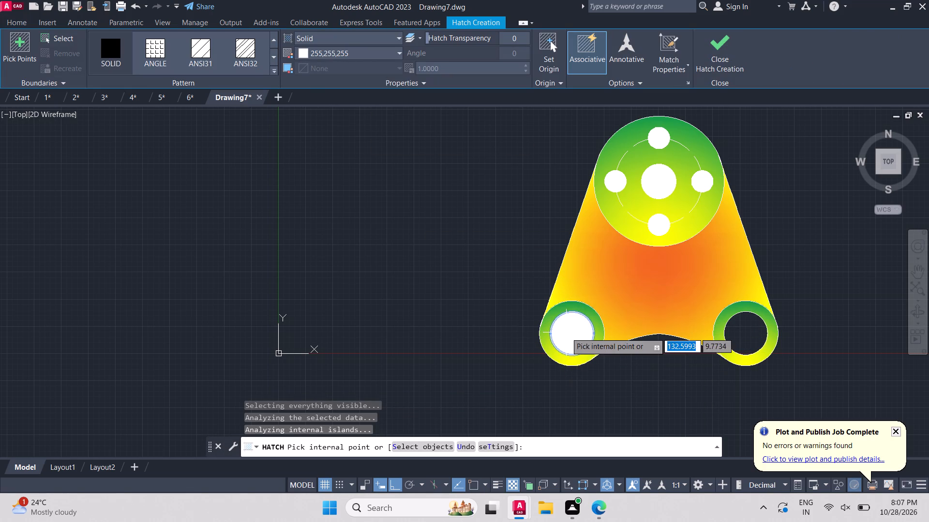
{"action": "key", "text": "space"}
{"action": "key", "text": "space"}
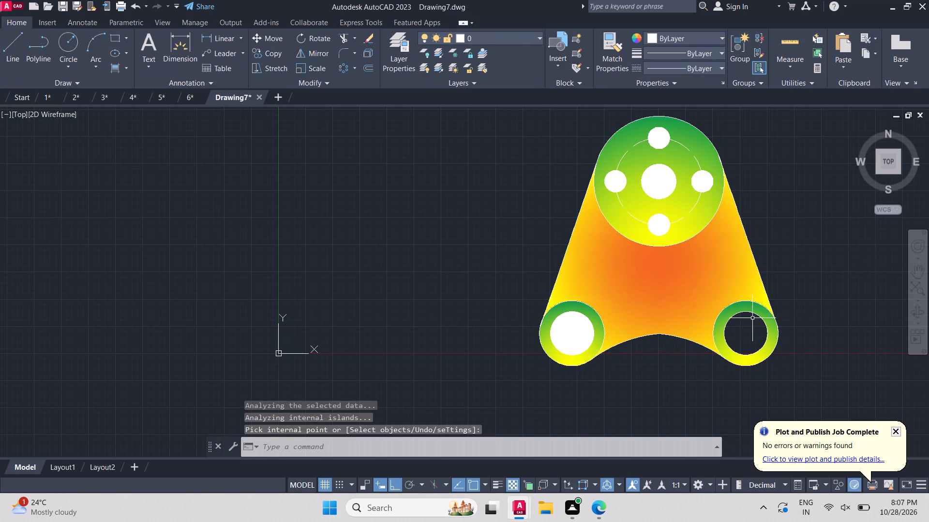
{"action": "left_click", "coordinate": [750, 342]}
{"action": "scroll", "coordinate": [571, 267], "scroll_direction": "down", "scroll_amount": 1}
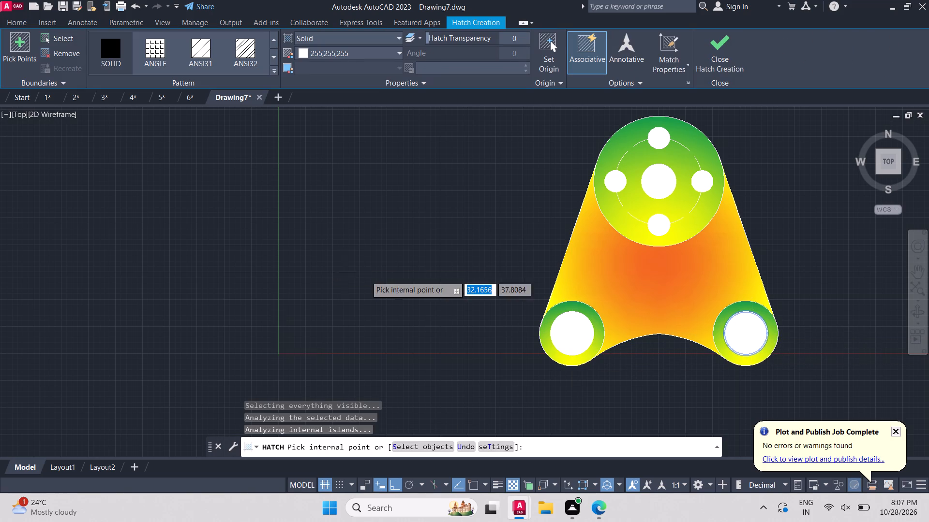
{"action": "scroll", "coordinate": [670, 212], "scroll_direction": "up", "scroll_amount": 1}
{"action": "scroll", "coordinate": [604, 246], "scroll_direction": "down", "scroll_amount": 2}
{"action": "scroll", "coordinate": [676, 244], "scroll_direction": "up", "scroll_amount": 2}
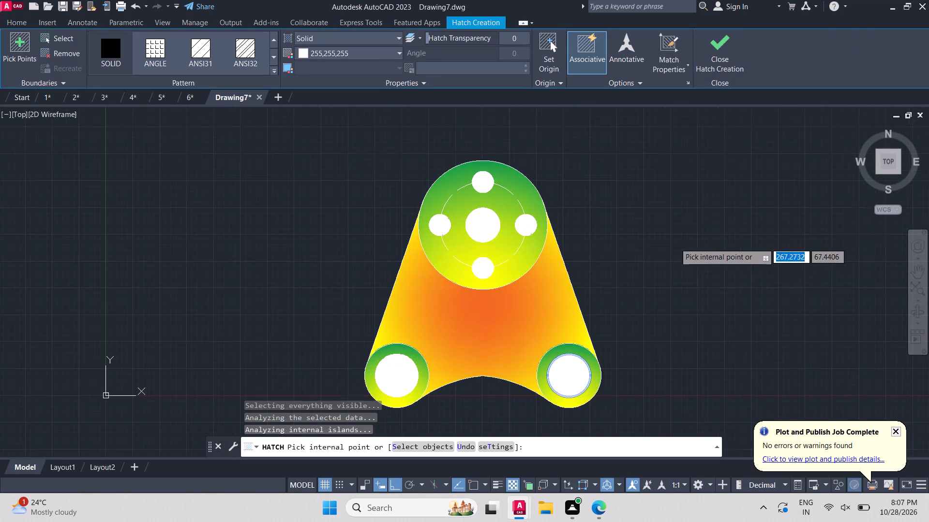
{"action": "left_click", "coordinate": [733, 77]}
{"action": "left_click", "coordinate": [719, 72]}
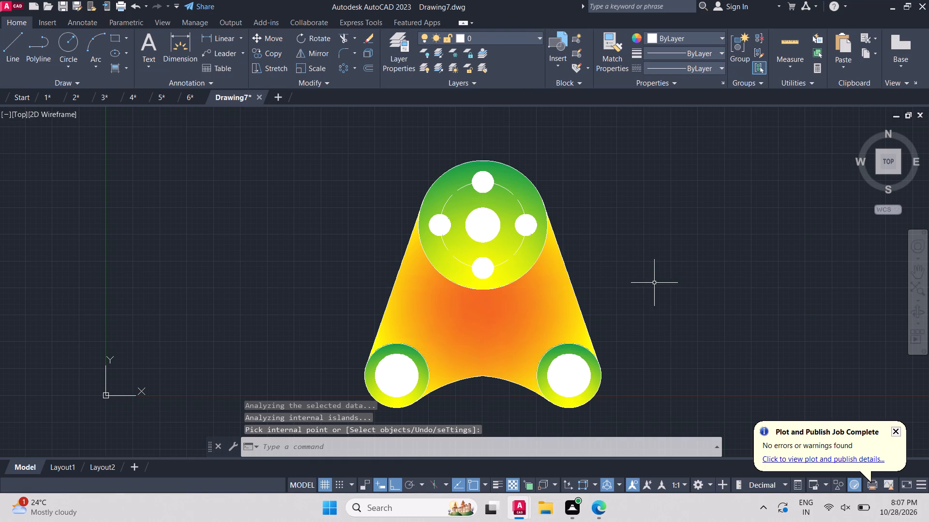
Save the drawing as 7 in the 5hours folder.
{"action": "key", "text": "ctrl+s"}
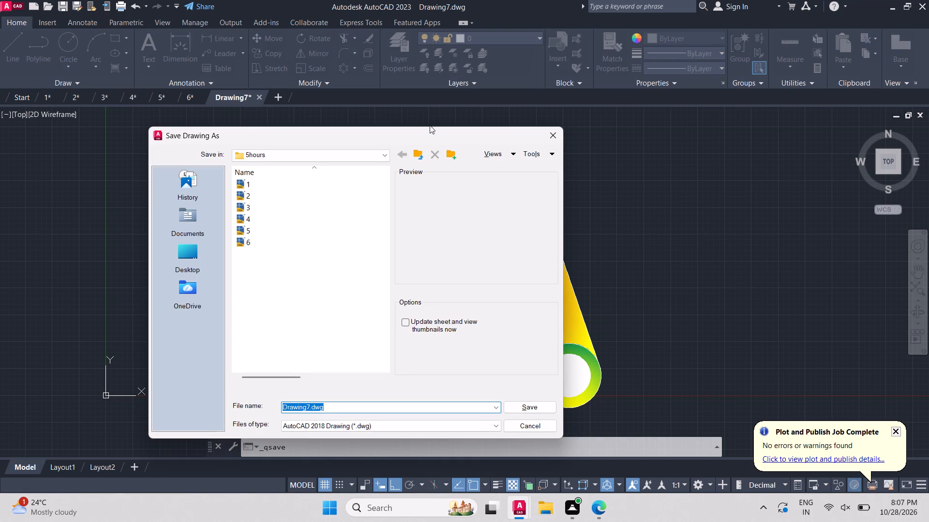
{"action": "key", "text": "7"}
{"action": "key", "text": "Return"}
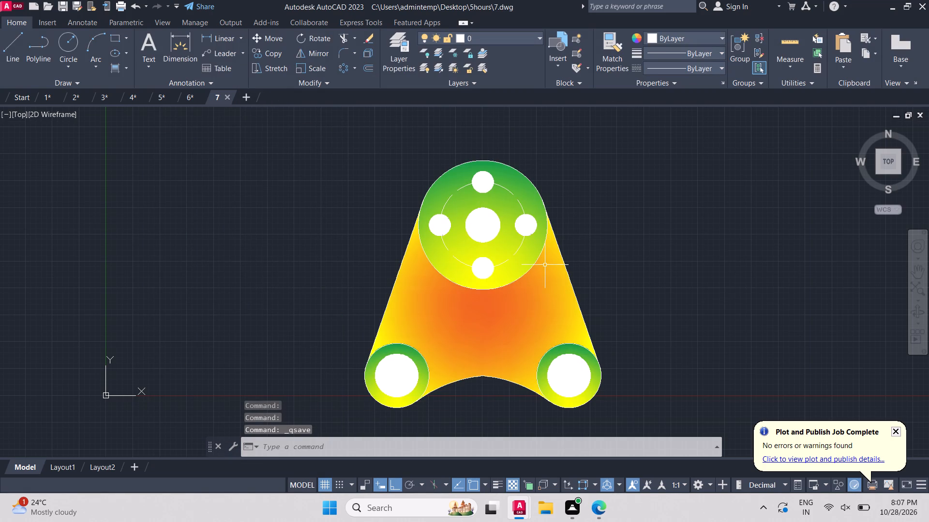
Start a single-sheet plot of the drawing and set the plotter to DWG To PDF.pc3.
{"action": "scroll", "coordinate": [608, 178], "scroll_direction": "down", "scroll_amount": 2}
{"action": "scroll", "coordinate": [638, 364], "scroll_direction": "down", "scroll_amount": 1}
{"action": "scroll", "coordinate": [638, 365], "scroll_direction": "up", "scroll_amount": 4}
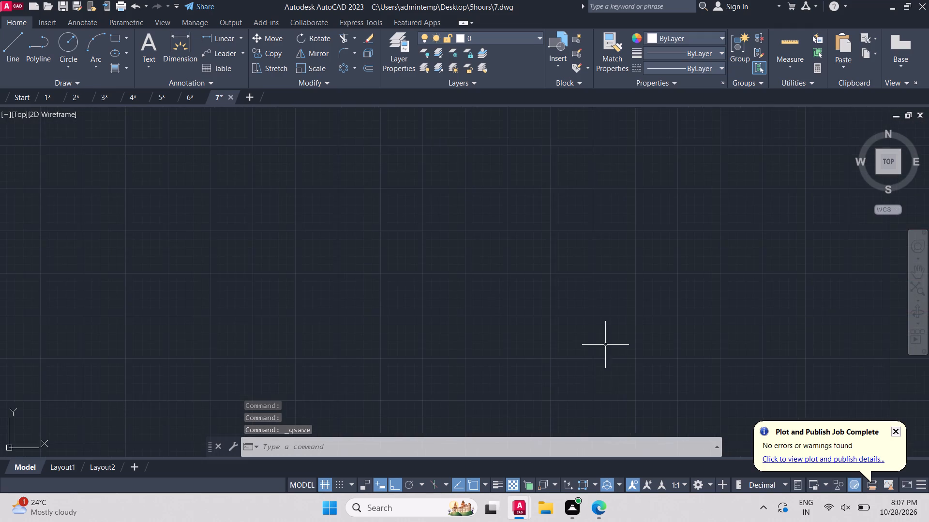
{"action": "scroll", "coordinate": [608, 325], "scroll_direction": "down", "scroll_amount": 3}
{"action": "scroll", "coordinate": [623, 193], "scroll_direction": "up", "scroll_amount": 2}
{"action": "scroll", "coordinate": [525, 248], "scroll_direction": "down", "scroll_amount": 1}
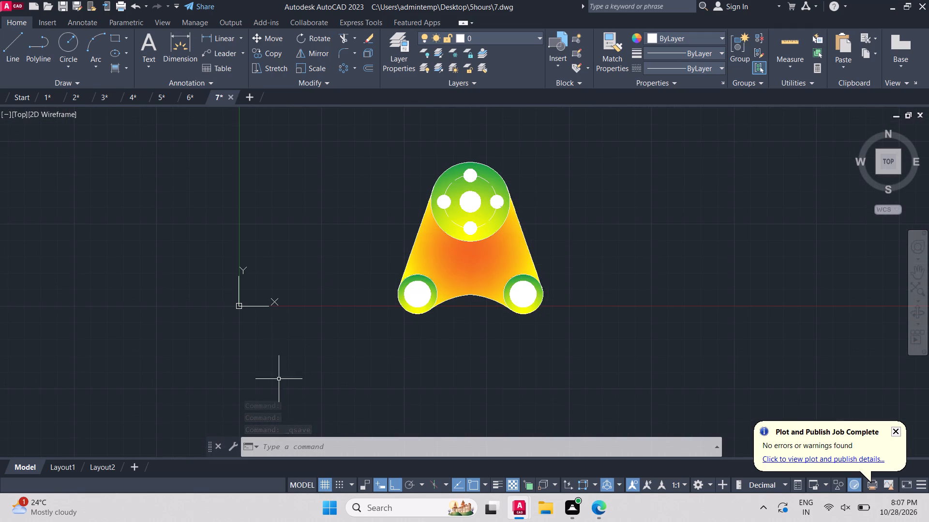
{"action": "left_click", "coordinate": [296, 448]}
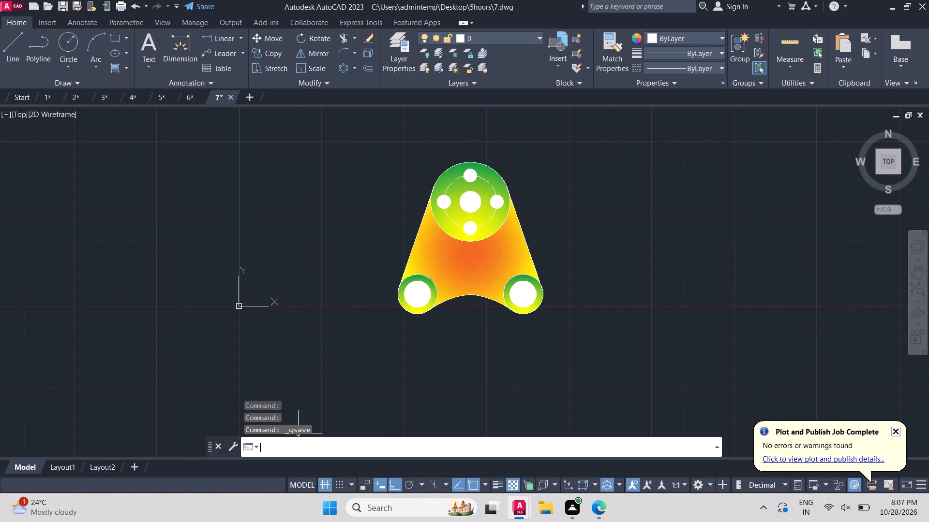
{"action": "type", "text": "plot"}
{"action": "key", "text": "Return"}
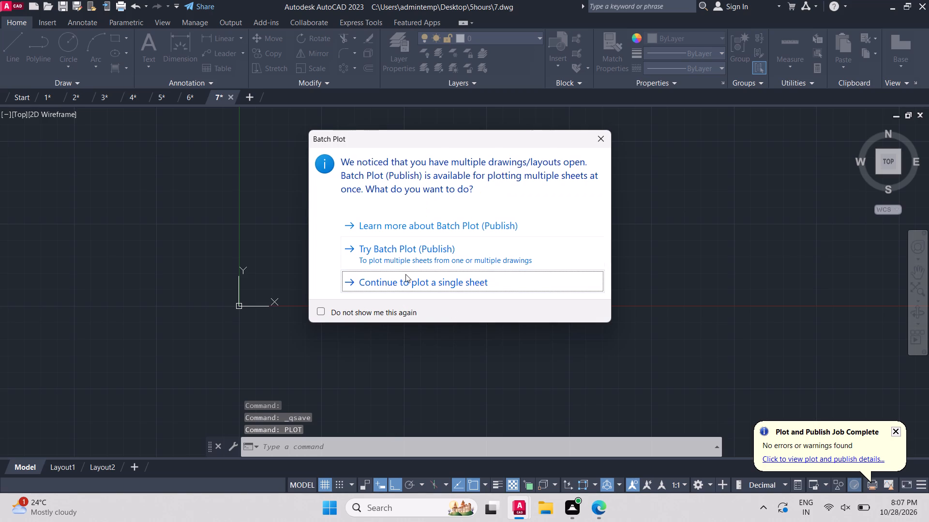
{"action": "left_click", "coordinate": [407, 280]}
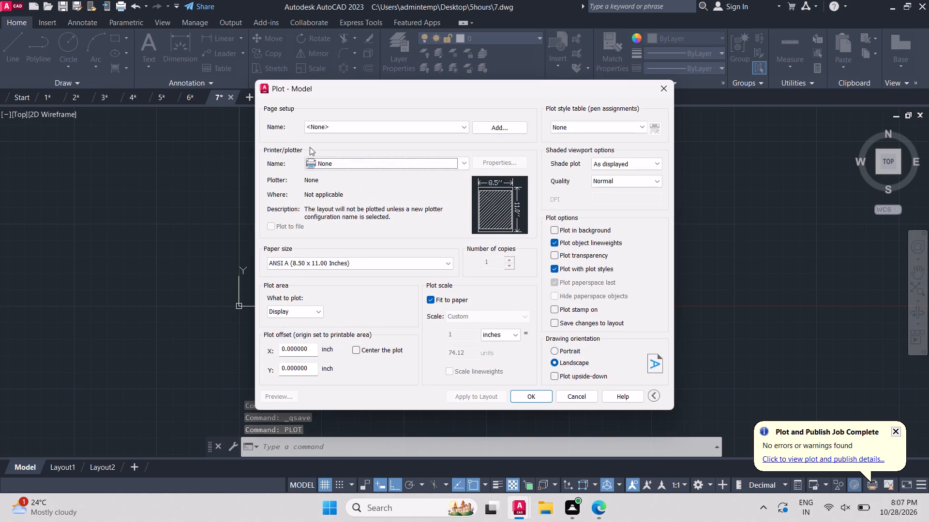
{"action": "left_click", "coordinate": [340, 161]}
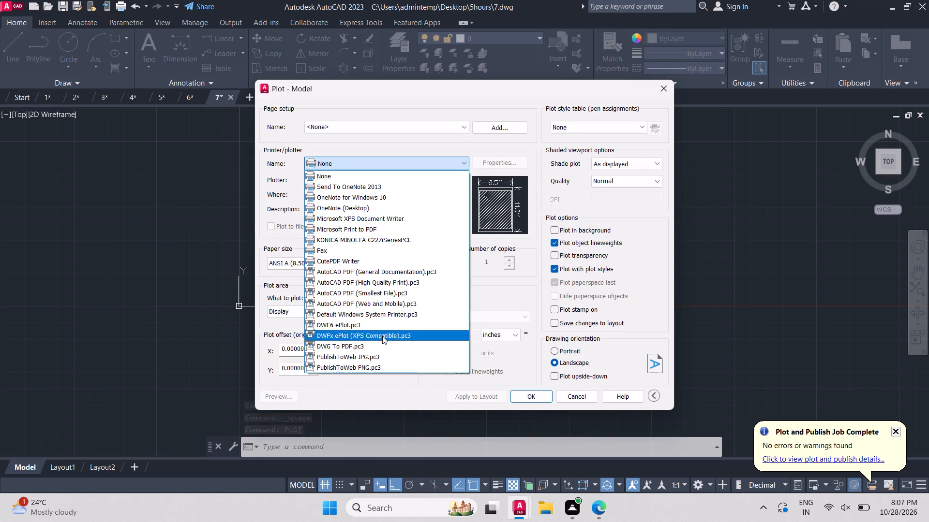
{"action": "left_click", "coordinate": [371, 348]}
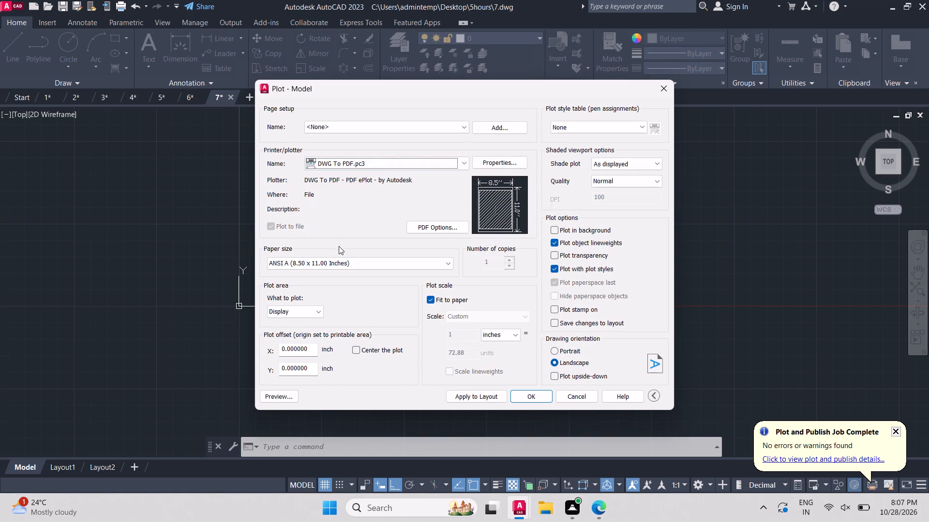
Set the plot's paper size to ISO expand A4 (210.00 x 297.00 MM).
{"action": "left_click", "coordinate": [336, 269]}
{"action": "scroll", "coordinate": [327, 363], "scroll_direction": "down", "scroll_amount": 5}
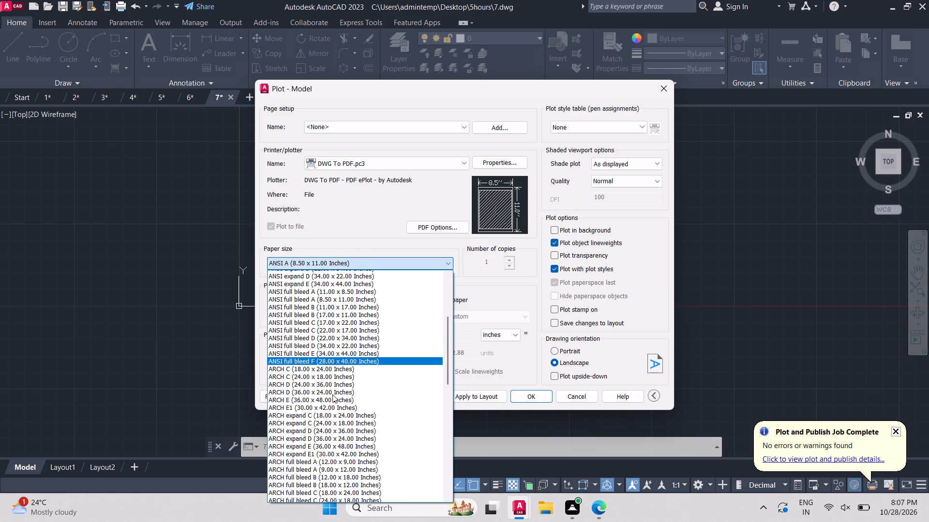
{"action": "scroll", "coordinate": [318, 424], "scroll_direction": "down", "scroll_amount": 7}
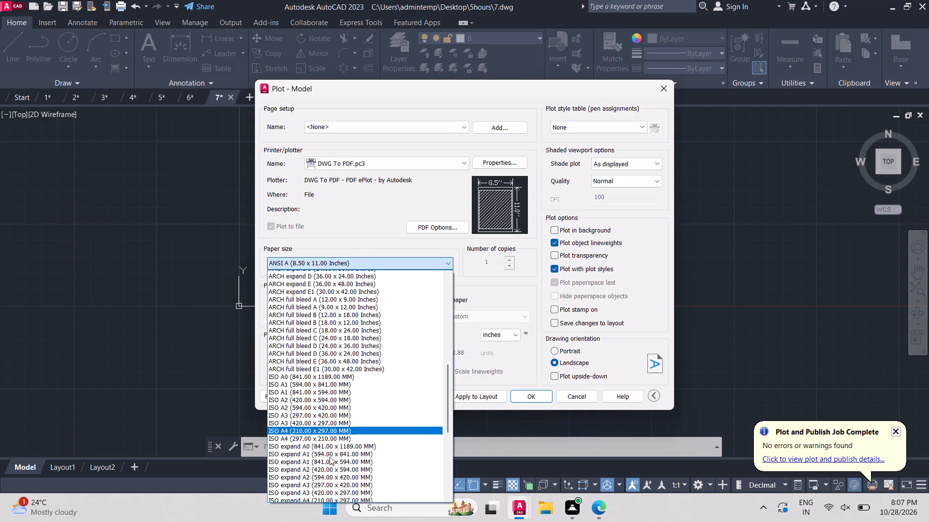
{"action": "scroll", "coordinate": [330, 496], "scroll_direction": "down", "scroll_amount": 1}
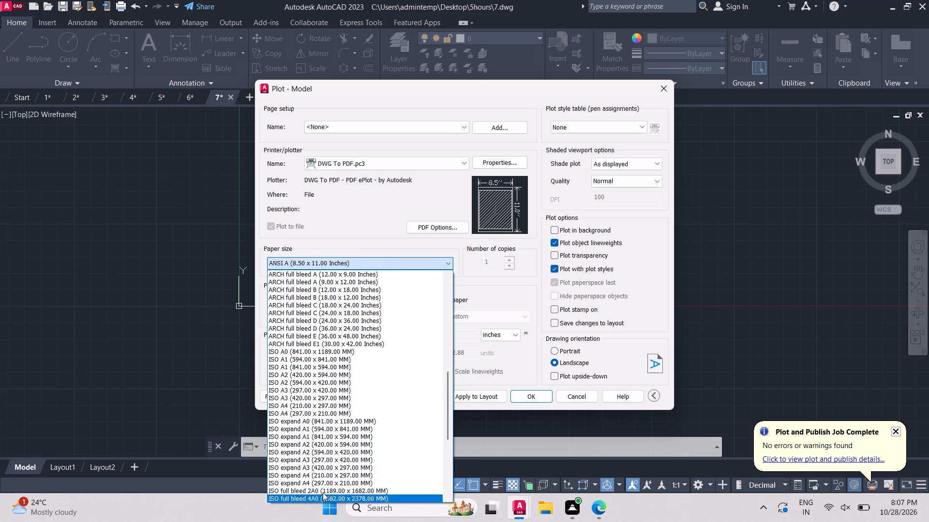
{"action": "left_click", "coordinate": [311, 476]}
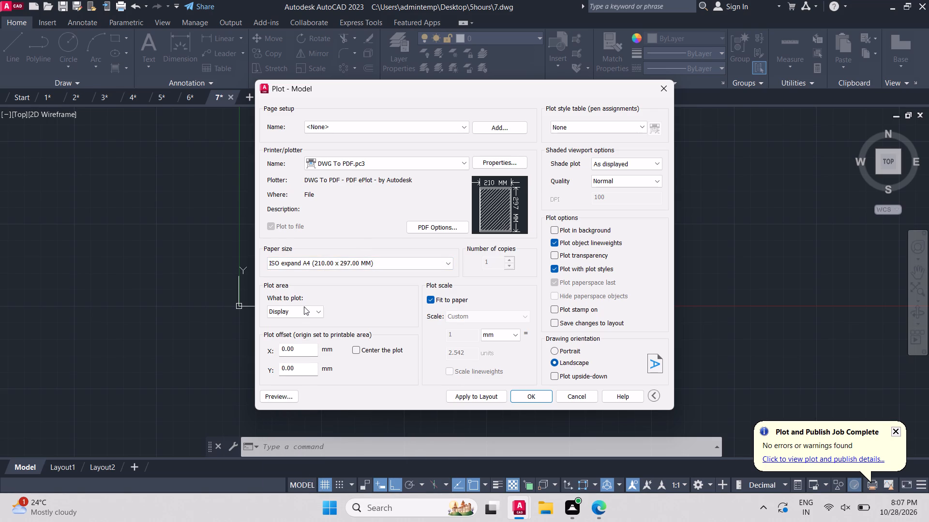
Set the plot area to a window enclosing the whole flanged part.
{"action": "left_click", "coordinate": [304, 305]}
{"action": "left_click", "coordinate": [299, 342]}
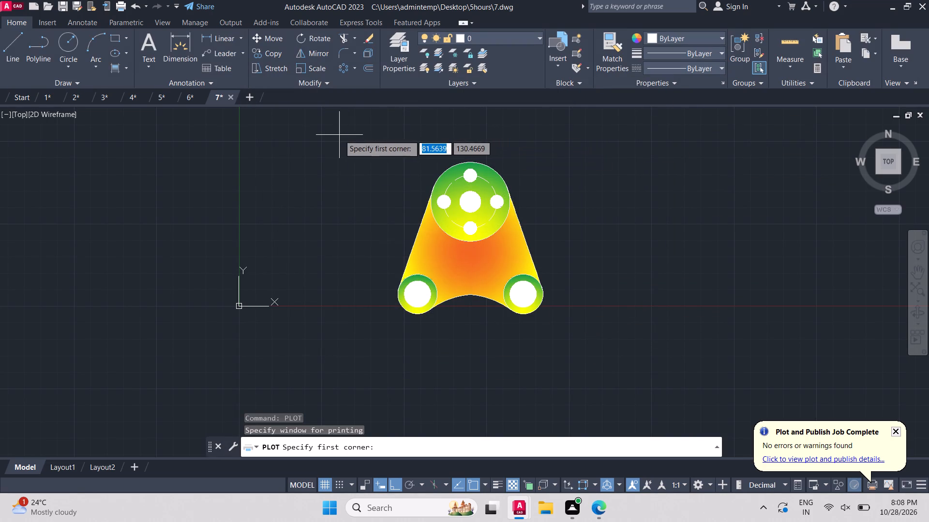
{"action": "left_click", "coordinate": [339, 135]}
{"action": "left_click", "coordinate": [618, 338]}
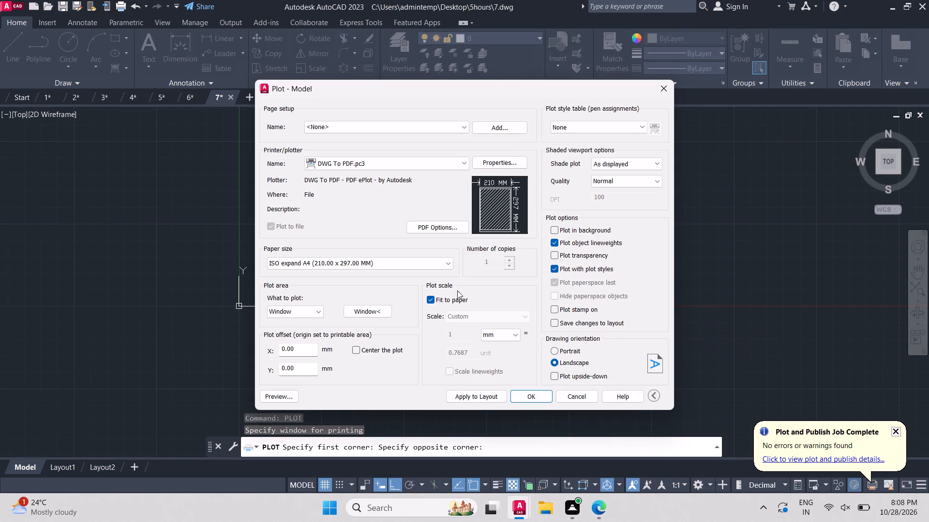
Plot the drawing and save the output as 7-Model.pdf in the 5hours folder.
{"action": "left_click", "coordinate": [536, 400]}
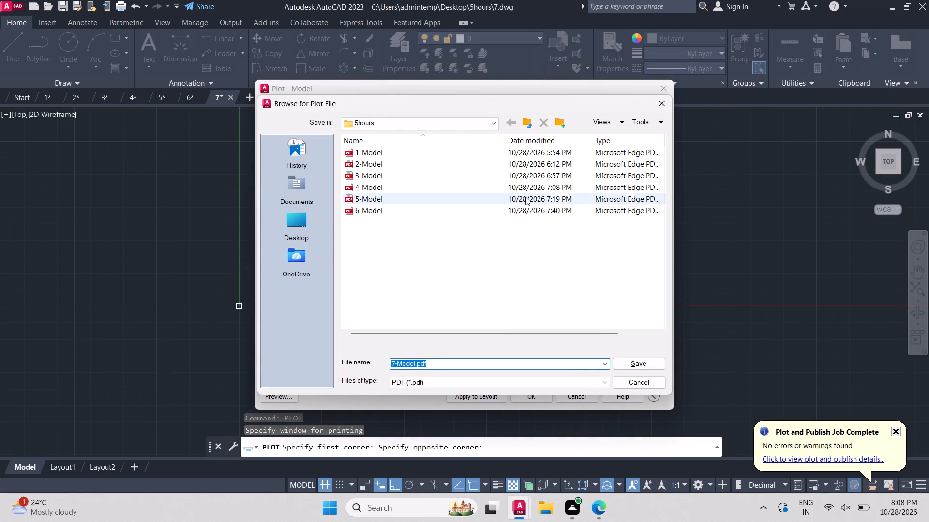
{"action": "left_click", "coordinate": [636, 362]}
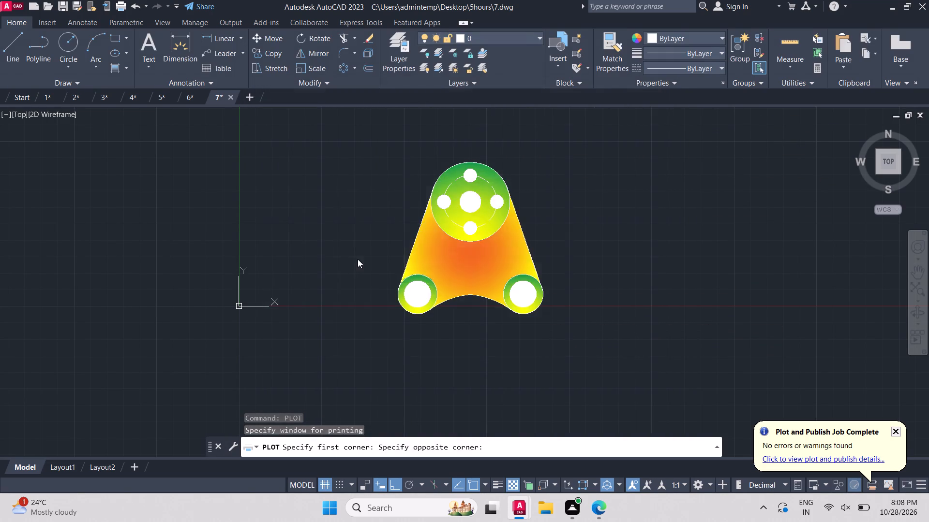